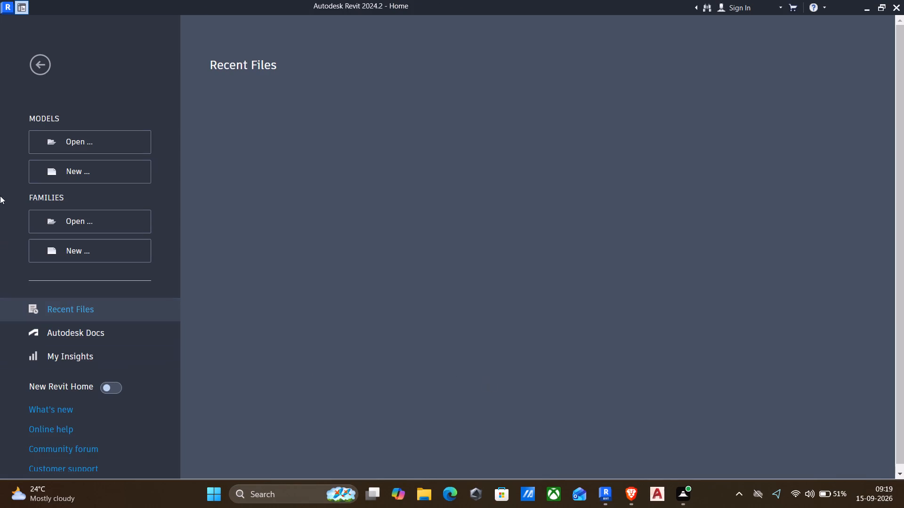
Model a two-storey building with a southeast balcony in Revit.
Create a new project from the default template.
{"action": "left_click", "coordinate": [61, 168]}
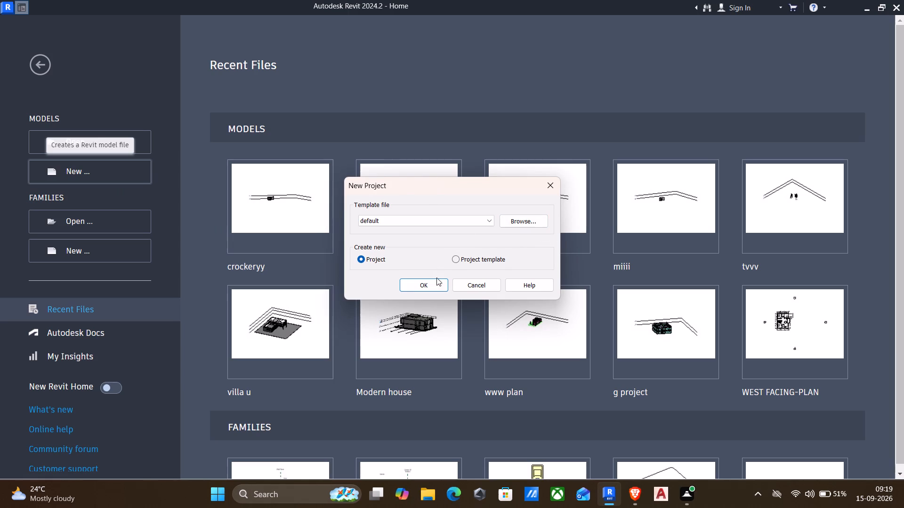
{"action": "left_click", "coordinate": [418, 287]}
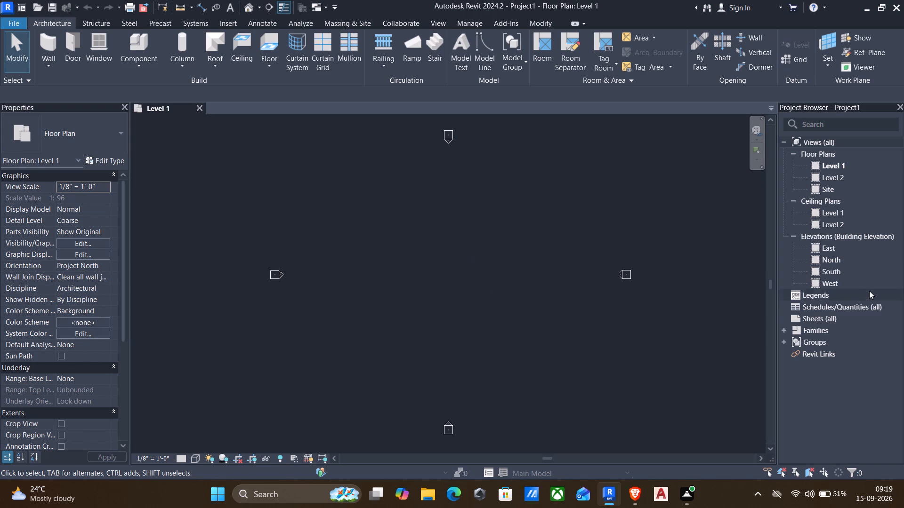
Start the Wall command and duplicate the Generic - 8" basic wall type under the name 9" wall.
{"action": "scroll", "coordinate": [362, 275], "scroll_direction": "up", "scroll_amount": 1}
{"action": "type", "text": "wa"}
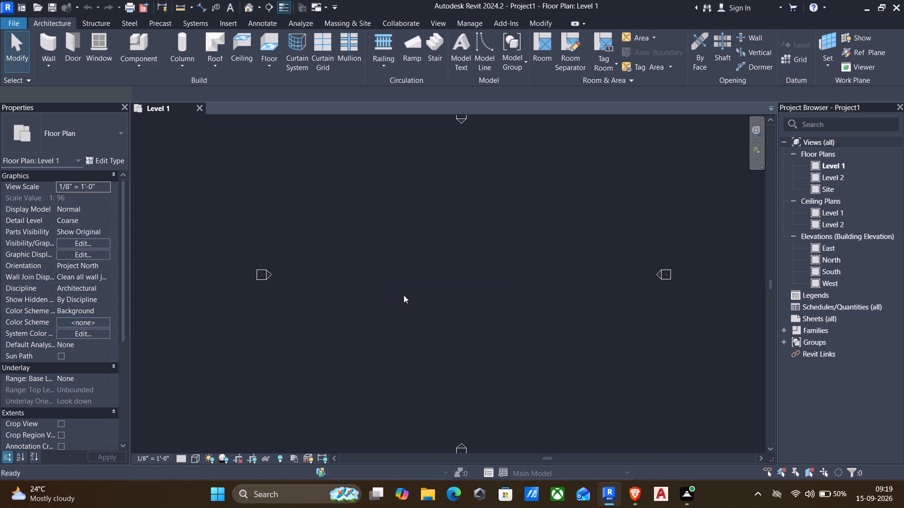
{"action": "left_click", "coordinate": [99, 160]}
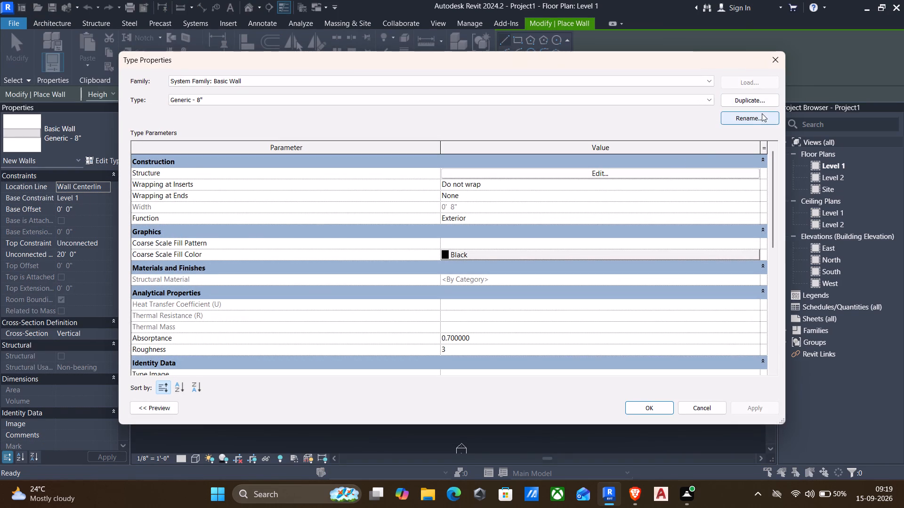
{"action": "left_click", "coordinate": [750, 97]}
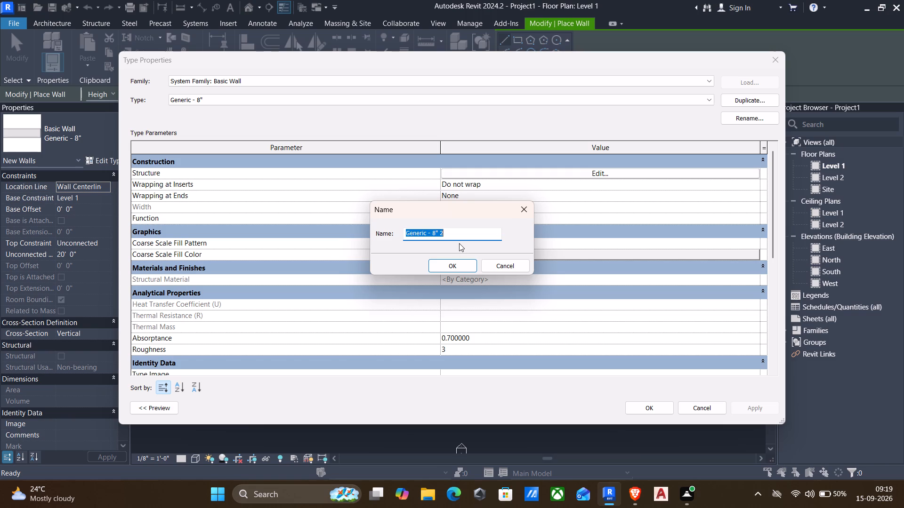
{"action": "key", "text": "BackSpace"}
{"action": "type", "text": "9\""}
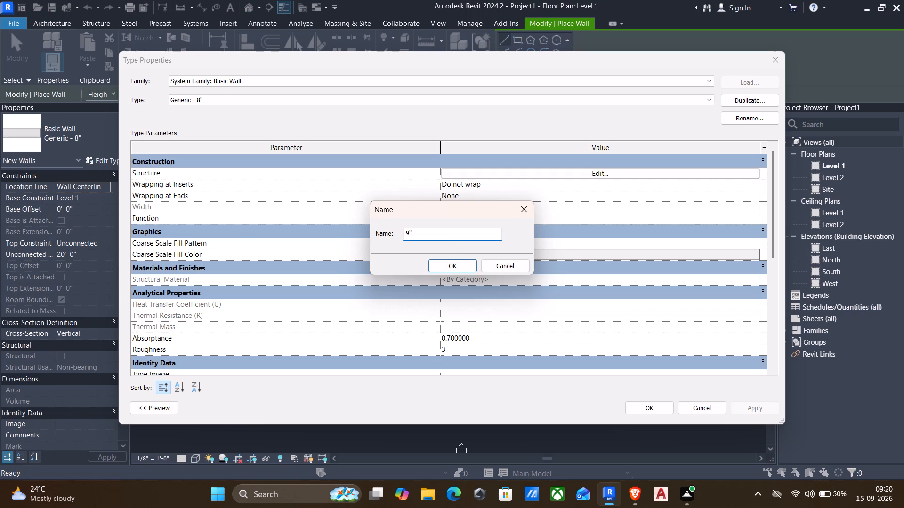
{"action": "key", "text": "space"}
{"action": "type", "text": "wall"}
{"action": "left_click", "coordinate": [451, 267]}
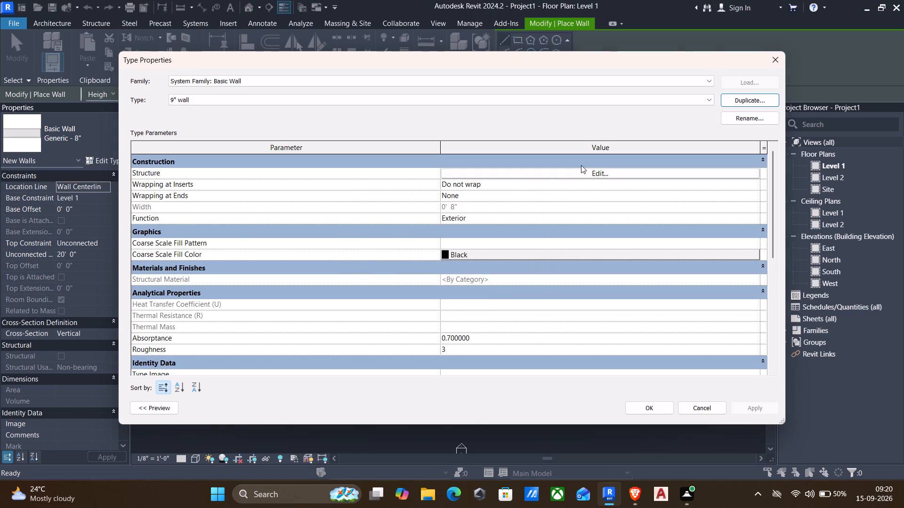
Set the structure layer thickness of the 9" wall type to 9".
{"action": "left_click", "coordinate": [584, 170]}
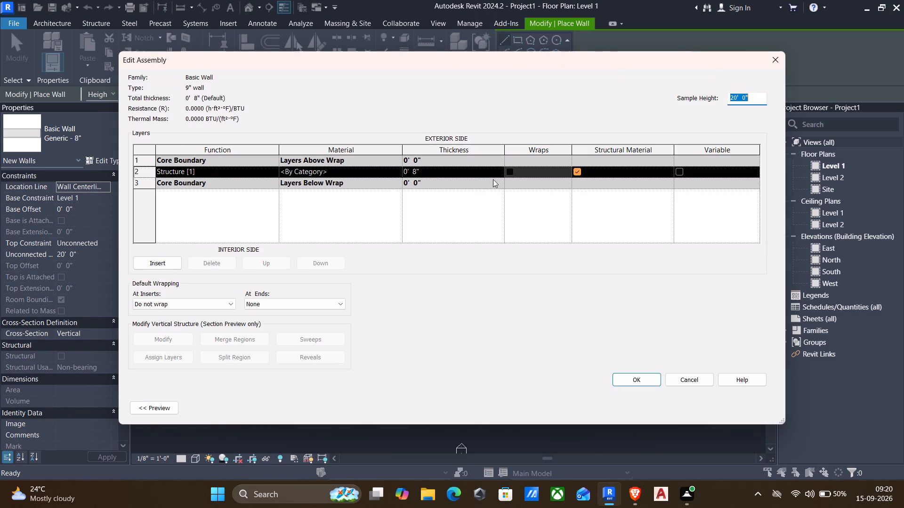
{"action": "left_click", "coordinate": [466, 169]}
{"action": "type", "text": "9\""}
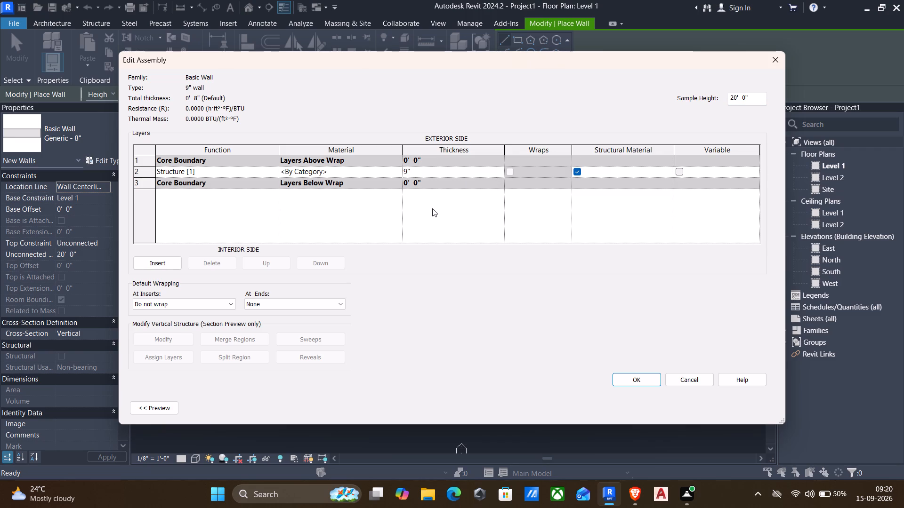
{"action": "key", "text": "Return"}
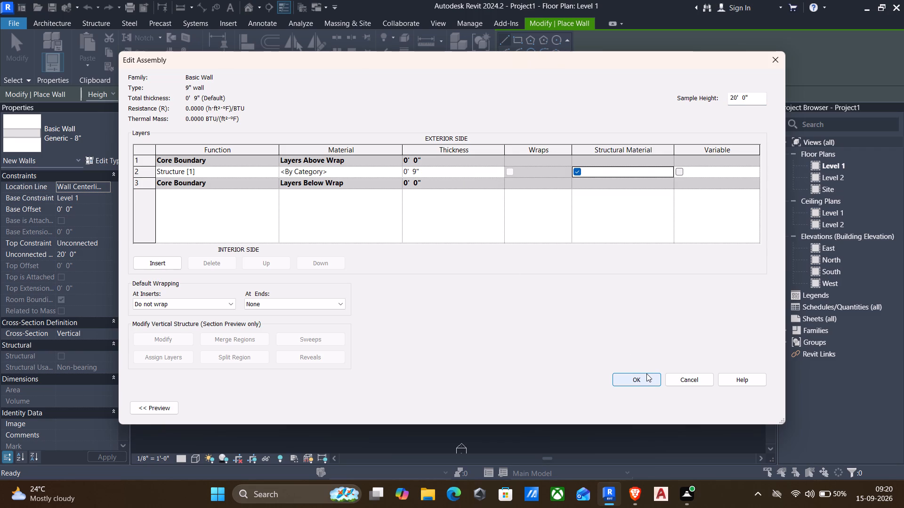
{"action": "left_click", "coordinate": [644, 376]}
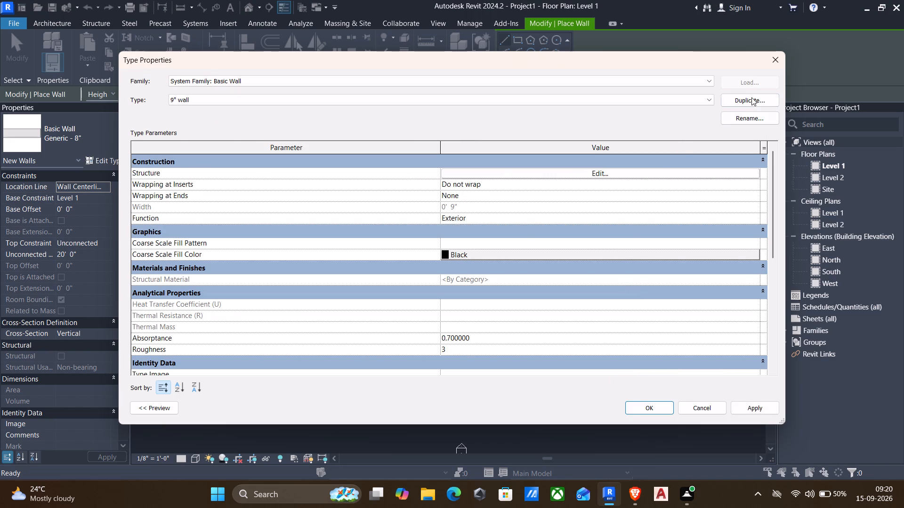
Duplicate the 9" wall type under the name 4.5" wall.
{"action": "left_click", "coordinate": [752, 96]}
{"action": "key", "text": "BackSpace"}
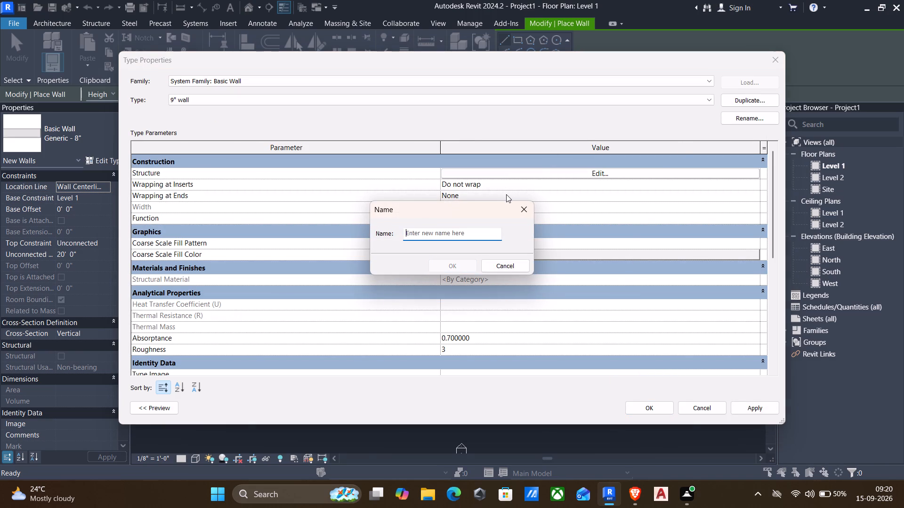
{"action": "type", "text": "4.5"}
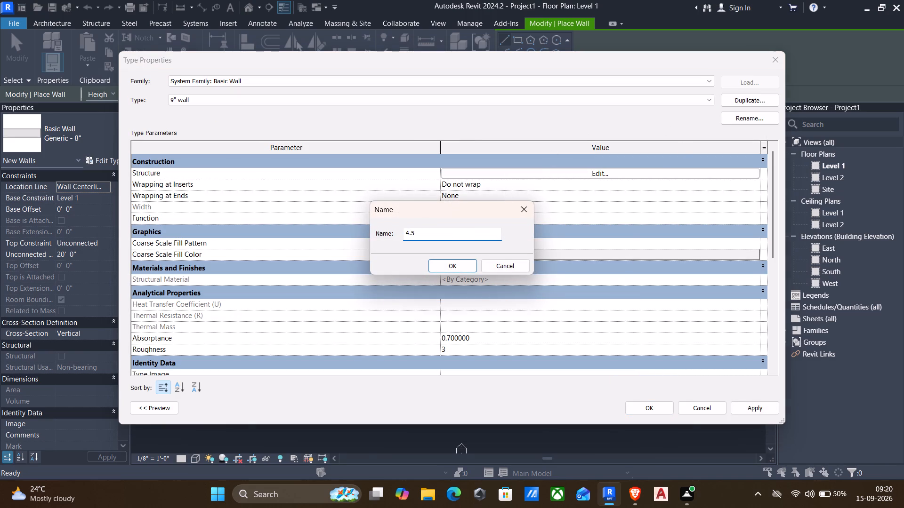
{"action": "type", "text": "\""}
{"action": "key", "text": "space"}
{"action": "type", "text": "par"}
{"action": "type", "text": "ti"}
{"action": "key", "text": "BackSpace"}
{"action": "key", "text": "BackSpace"}
{"action": "key", "text": "BackSpace"}
{"action": "key", "text": "BackSpace"}
{"action": "key", "text": "BackSpace"}
{"action": "type", "text": "wall"}
{"action": "left_click", "coordinate": [451, 264]}
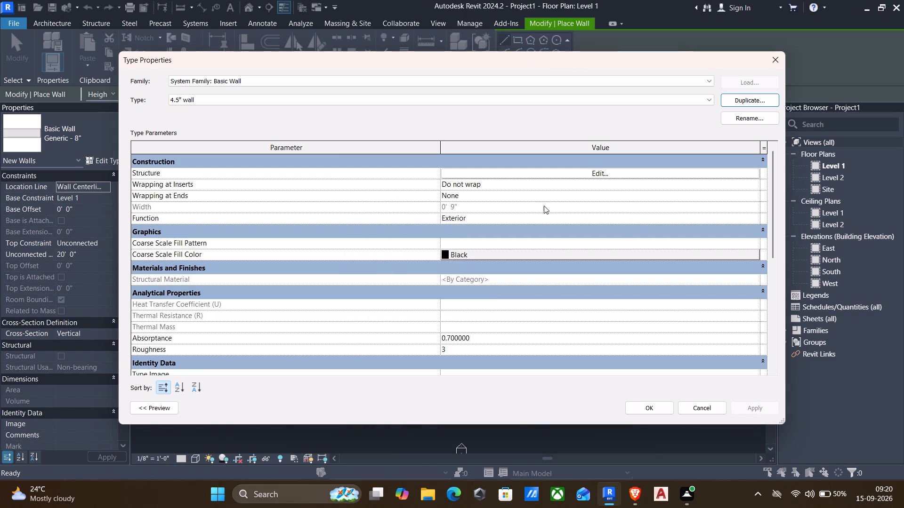
Set the structure layer thickness of the 4.5" wall type to 4.5" and apply the type changes.
{"action": "left_click", "coordinate": [598, 171]}
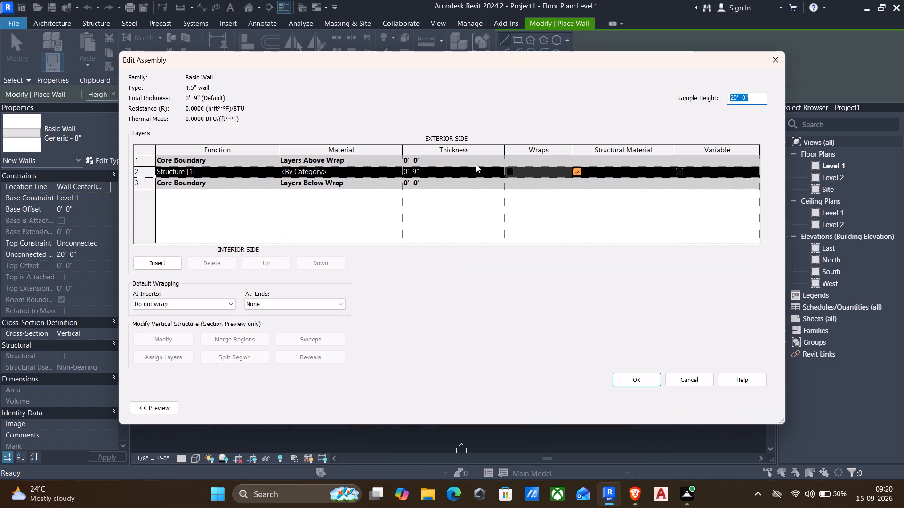
{"action": "left_click", "coordinate": [460, 170]}
{"action": "key", "text": "4"}
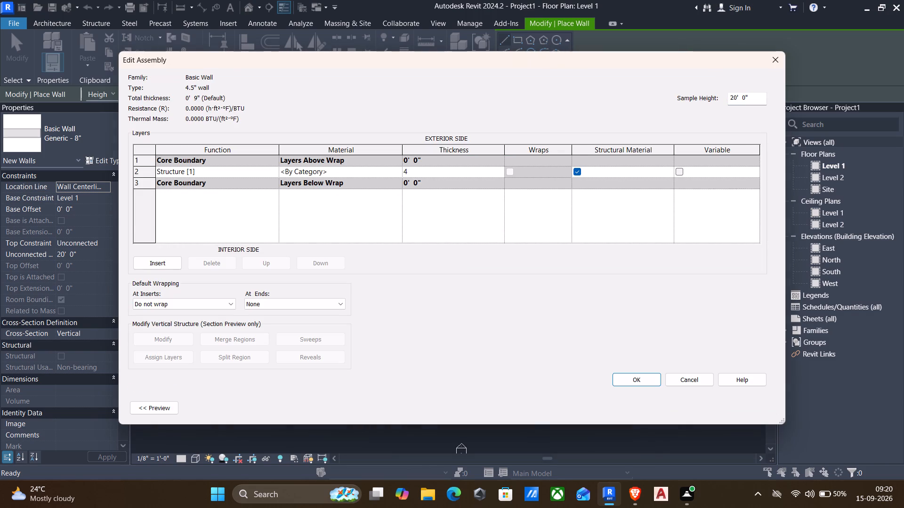
{"action": "type", "text": ".5\""}
{"action": "key", "text": "Return"}
{"action": "left_click", "coordinate": [623, 379]}
{"action": "left_click", "coordinate": [748, 409]}
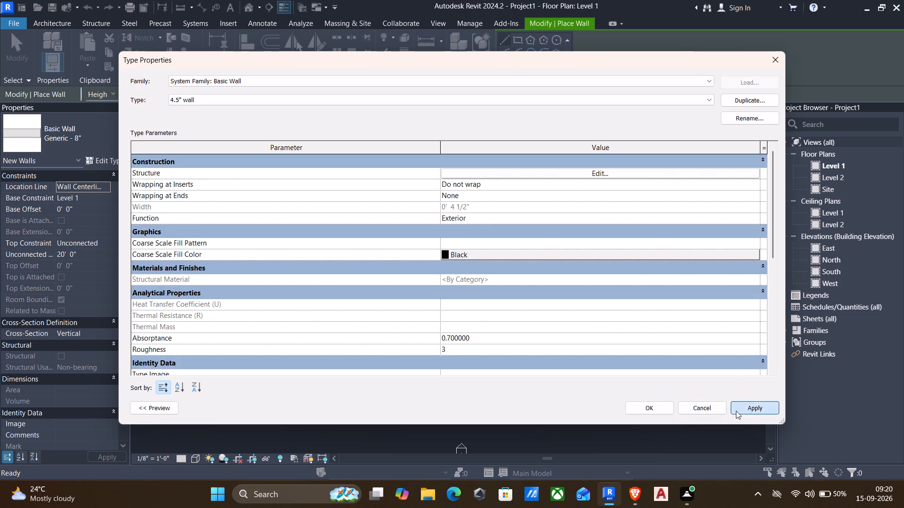
{"action": "left_click", "coordinate": [654, 404]}
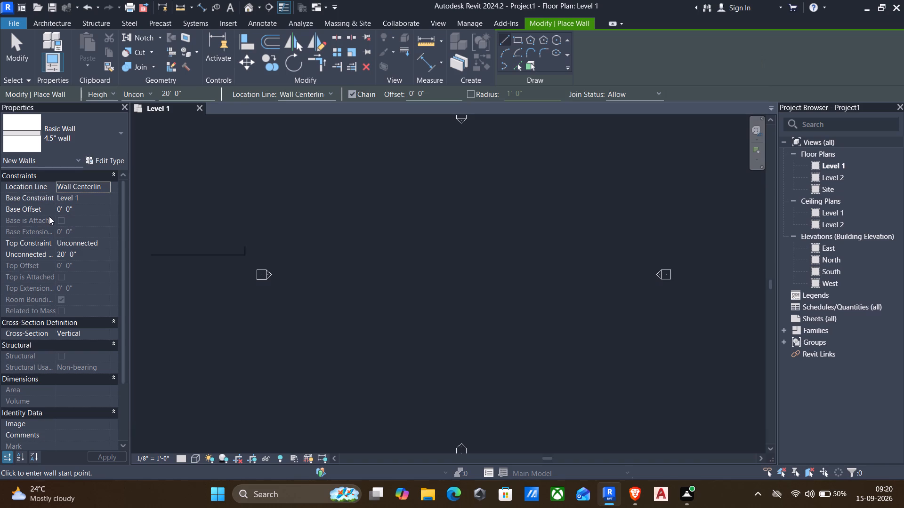
Configure wall placement with the 9" wall type, height up to Level 2 and location line at Finish Face: Exterior.
{"action": "left_click", "coordinate": [113, 140]}
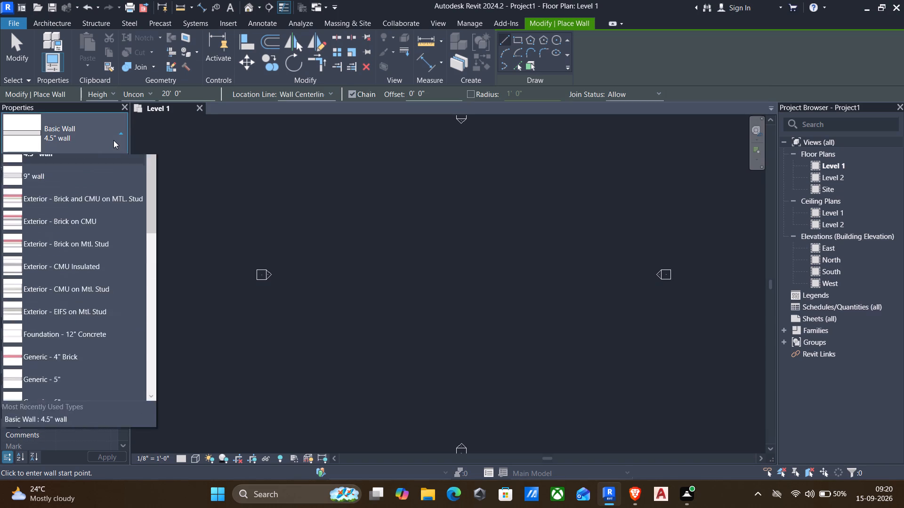
{"action": "left_click", "coordinate": [50, 224]}
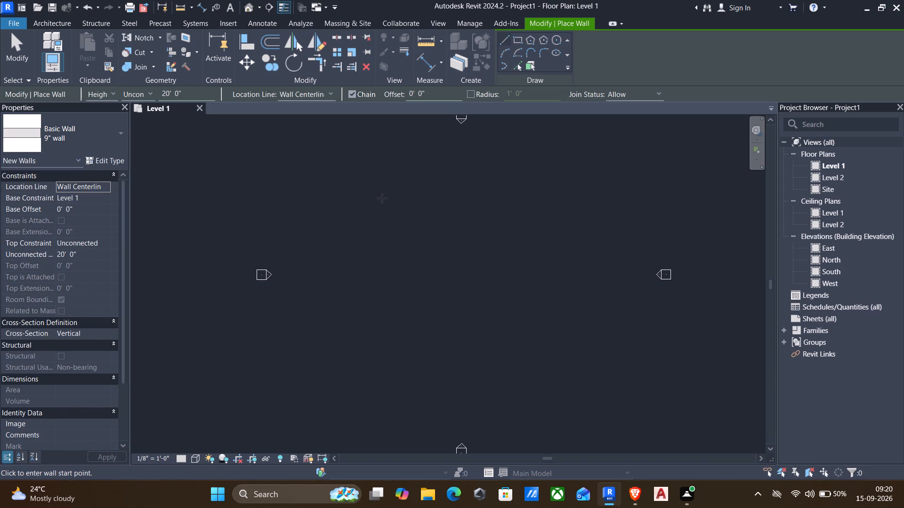
{"action": "left_click", "coordinate": [142, 93]}
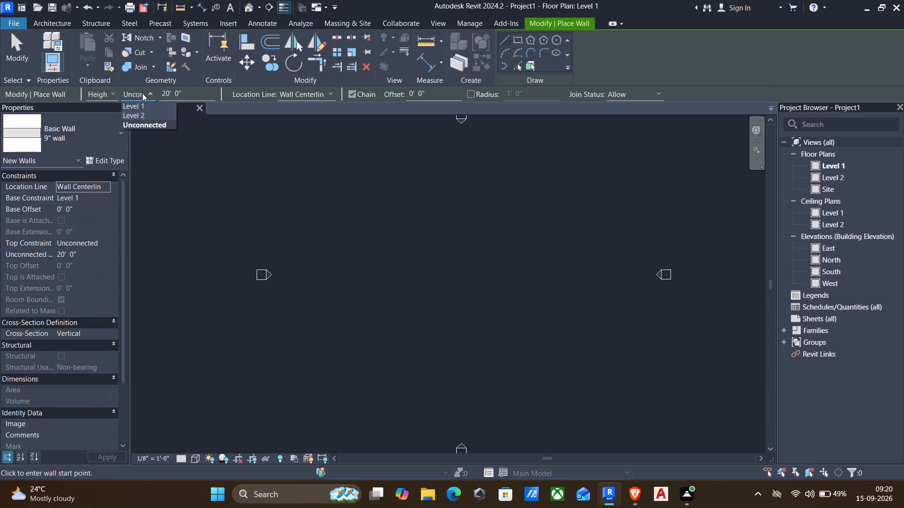
{"action": "left_click", "coordinate": [138, 114]}
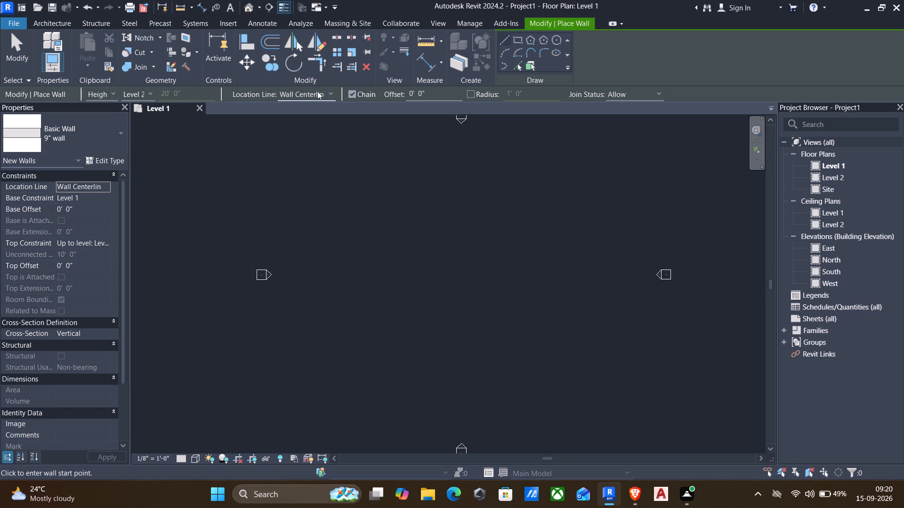
{"action": "left_click", "coordinate": [331, 96]}
{"action": "left_click", "coordinate": [313, 123]}
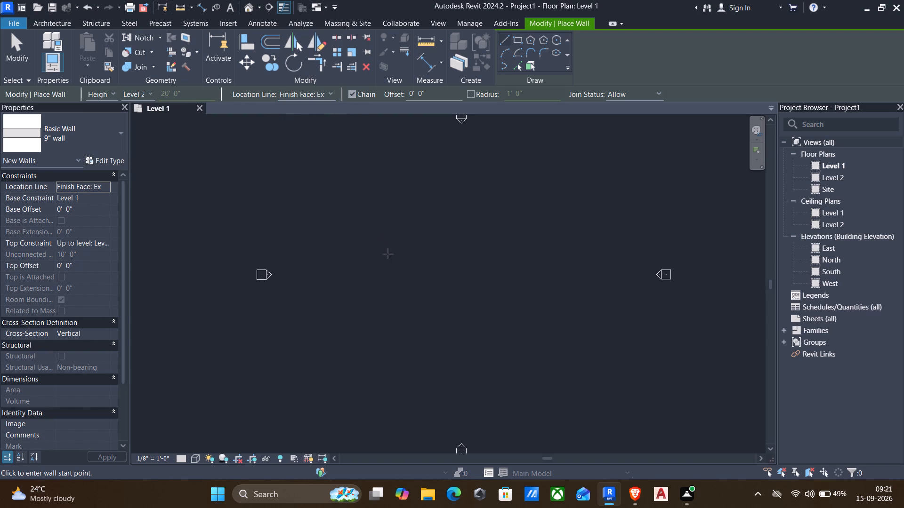
Draw a horizontal wall 6 m long, running rightward, in the upper area between the elevation markers.
{"action": "scroll", "coordinate": [366, 230], "scroll_direction": "up", "scroll_amount": 1}
{"action": "left_click", "coordinate": [366, 230]}
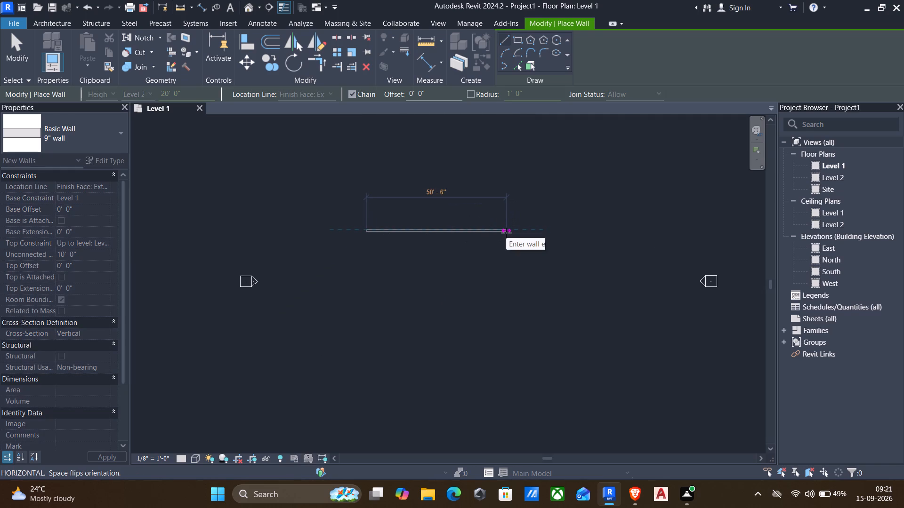
{"action": "key", "text": "6"}
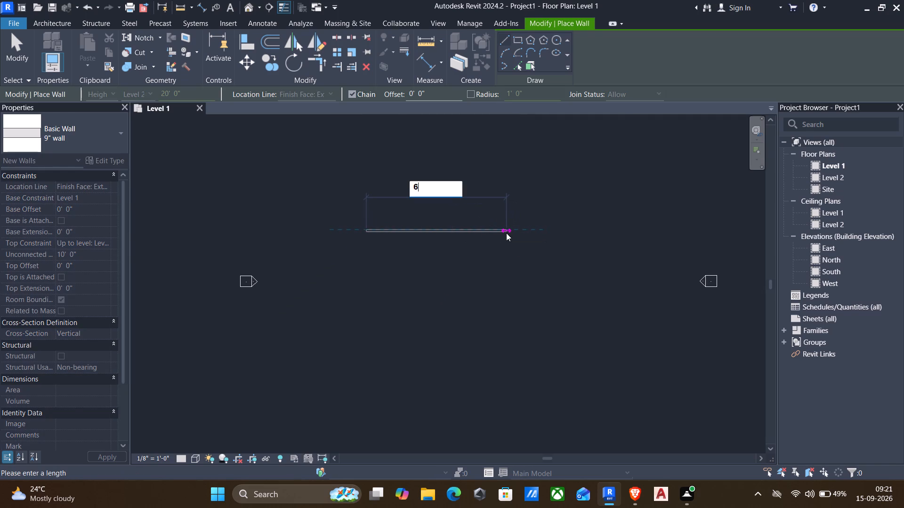
{"action": "key", "text": "m"}
{"action": "key", "text": "Return"}
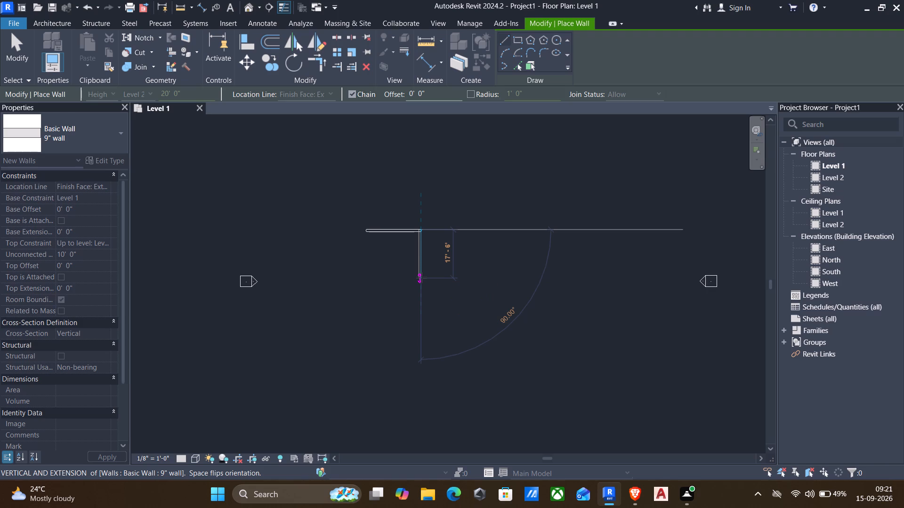
Continue the wall chain with a 6.9 m vertical wall running downward from the right end of the horizontal wall.
{"action": "type", "text": "6."}
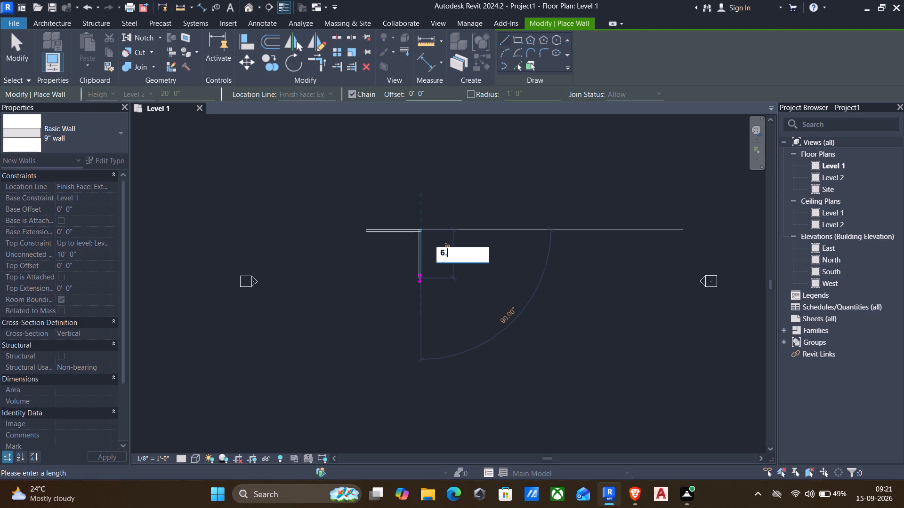
{"action": "key", "text": "m"}
{"action": "key", "text": "BackSpace"}
{"action": "type", "text": "9m"}
{"action": "key", "text": "Return"}
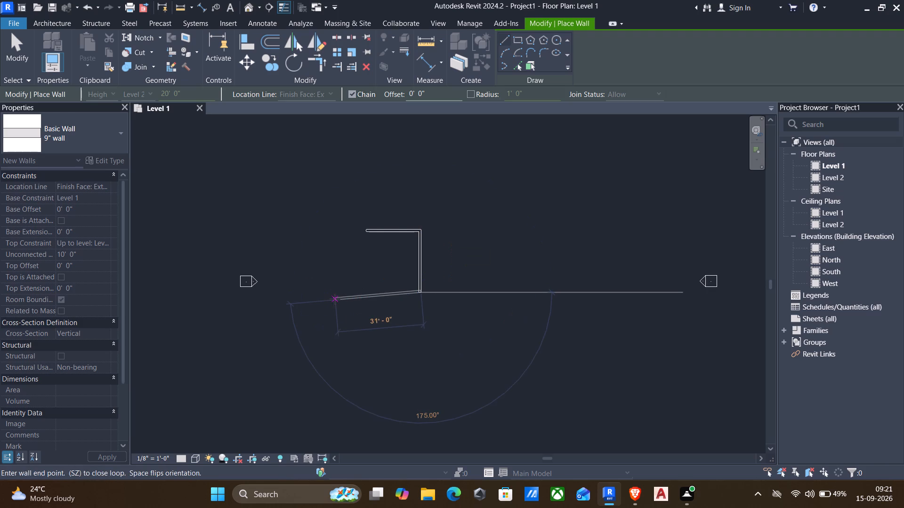
Draw the bottom wall 6 m leftward, then close the rectangle with a vertical wall up to the starting corner.
{"action": "type", "text": "6m"}
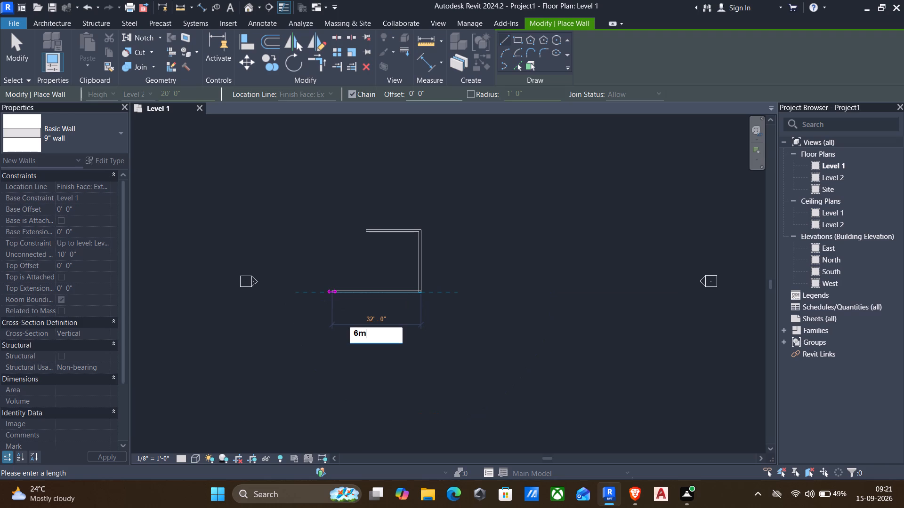
{"action": "key", "text": "Return"}
{"action": "scroll", "coordinate": [371, 240], "scroll_direction": "up", "scroll_amount": 3}
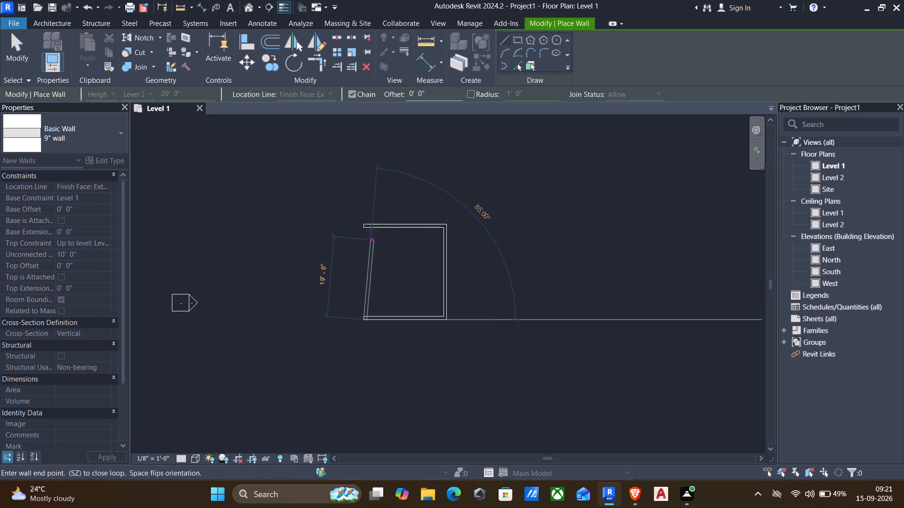
{"action": "scroll", "coordinate": [354, 226], "scroll_direction": "up", "scroll_amount": 3}
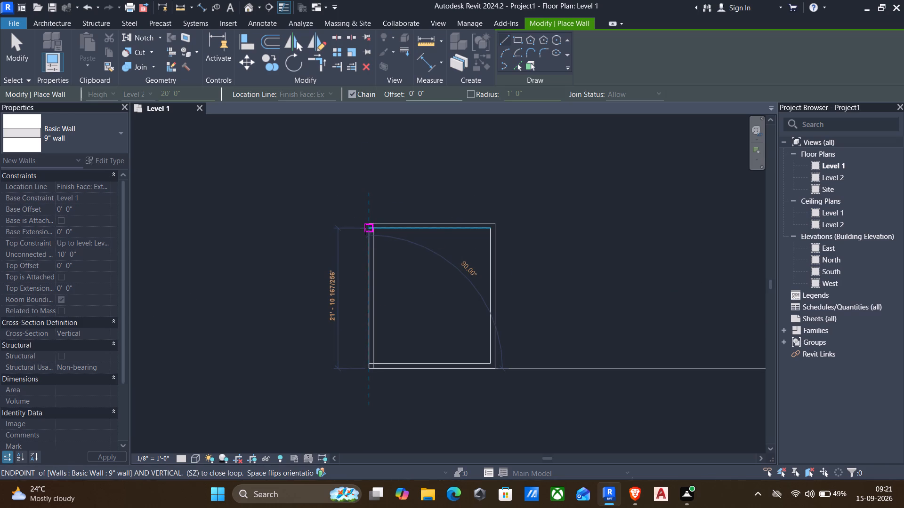
{"action": "left_click", "coordinate": [365, 229]}
{"action": "key", "text": "Escape"}
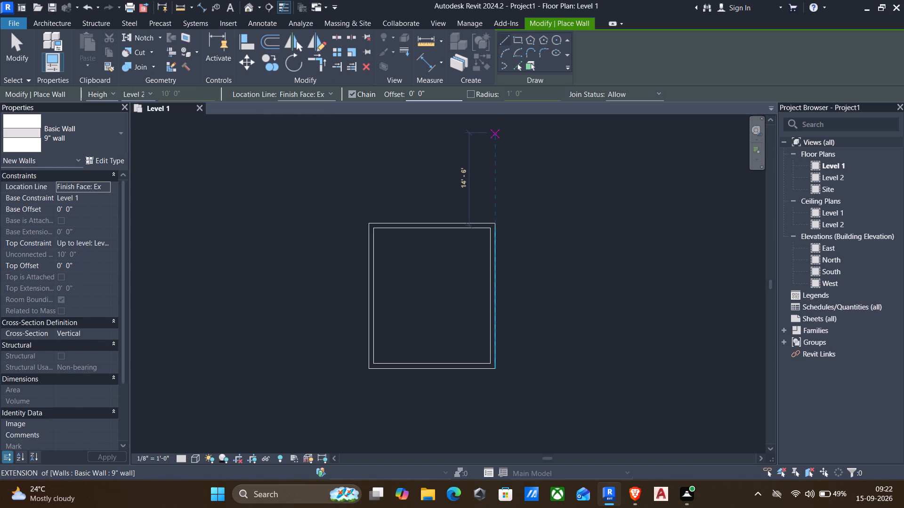
With a 3.9 m offset, draw a horizontal partition above the bottom wall, from the right wall's inner face to mid-building.
{"action": "left_click_drag", "start_coordinate": [440, 92], "coordinate": [398, 91]}
{"action": "type", "text": "3."}
{"action": "key", "text": "9"}
{"action": "key", "text": "m"}
{"action": "key", "text": "Return"}
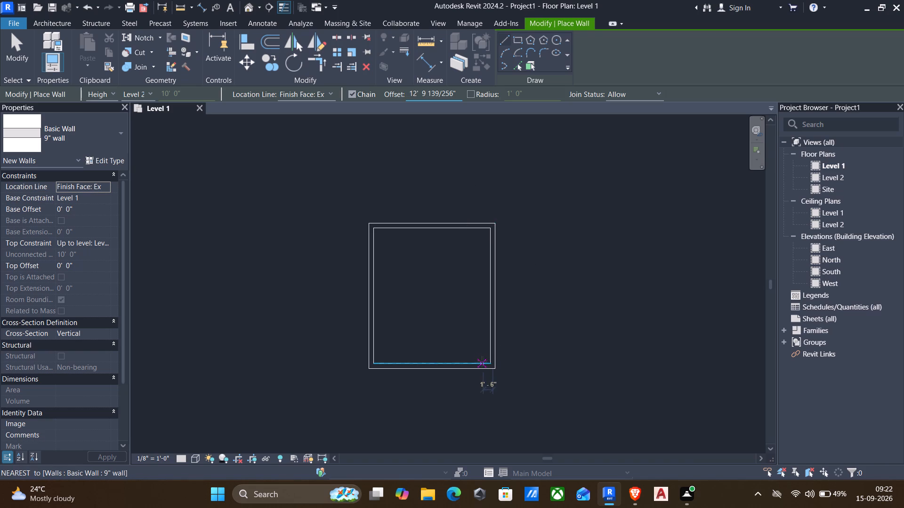
{"action": "scroll", "coordinate": [491, 361], "scroll_direction": "up", "scroll_amount": 3}
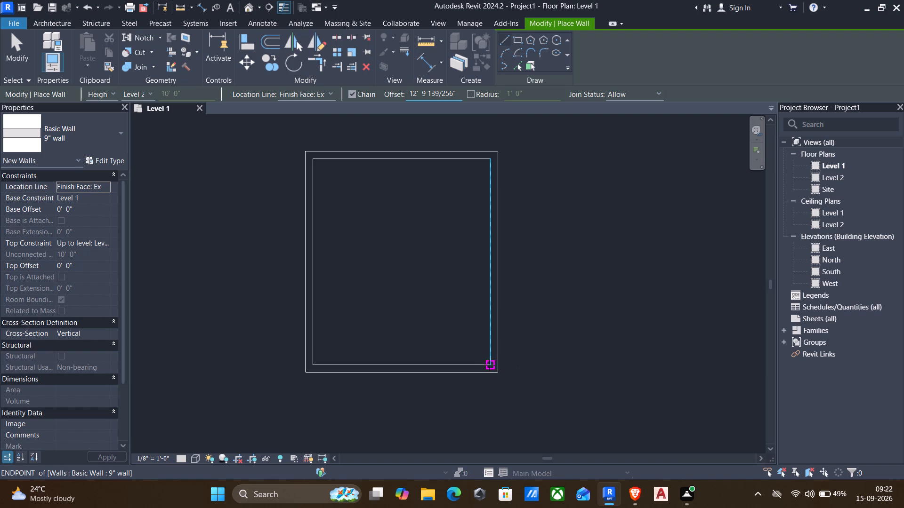
{"action": "left_click", "coordinate": [489, 365]}
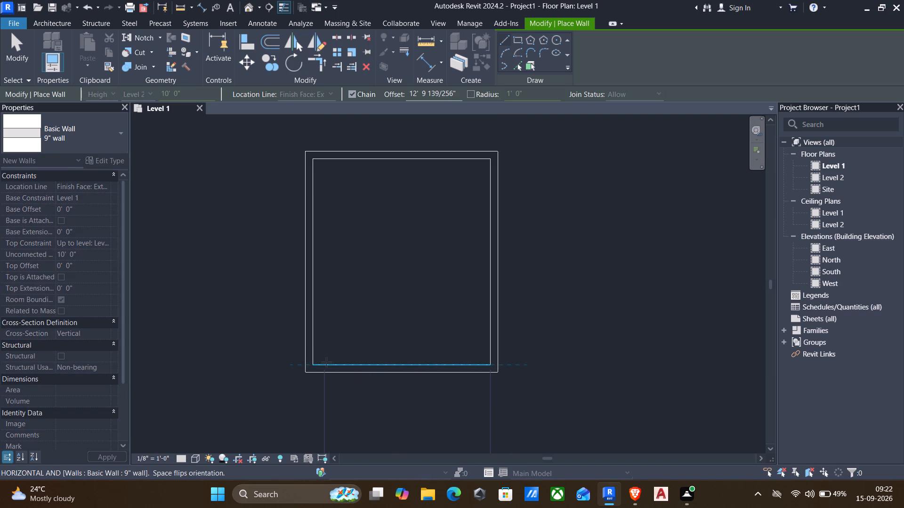
{"action": "key", "text": "space"}
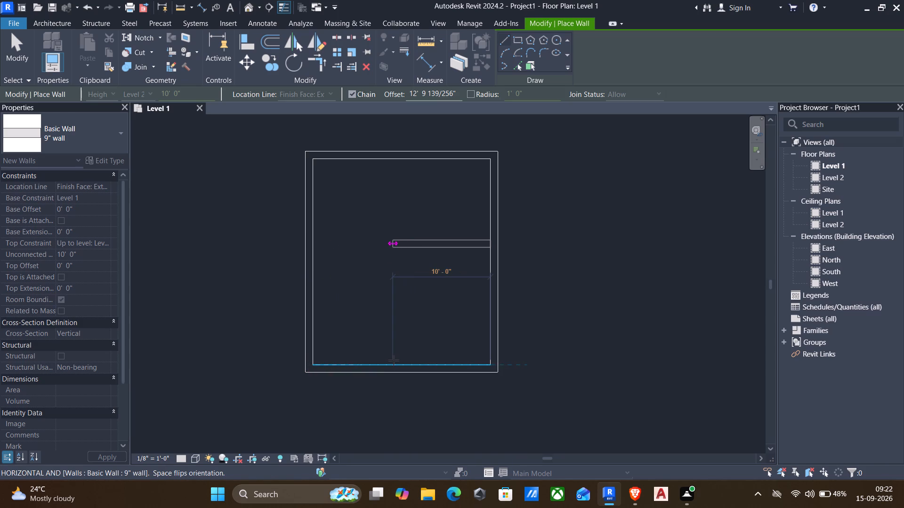
{"action": "left_click", "coordinate": [379, 365]}
{"action": "key", "text": "Escape"}
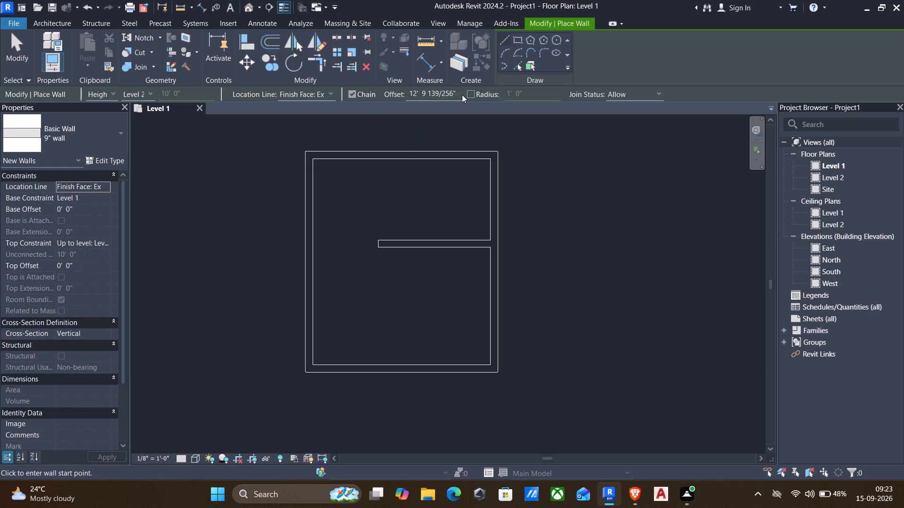
With a 2.9 m offset from the left wall's inner face, draw a vertical partition from the top wall down to the horizontal partition.
{"action": "left_click_drag", "start_coordinate": [459, 91], "coordinate": [345, 95]}
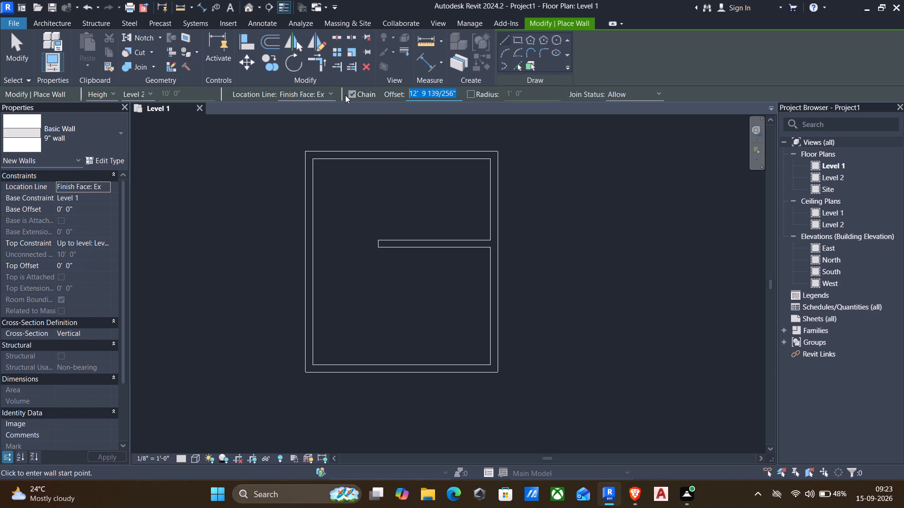
{"action": "type", "text": "2.9"}
{"action": "key", "text": "m"}
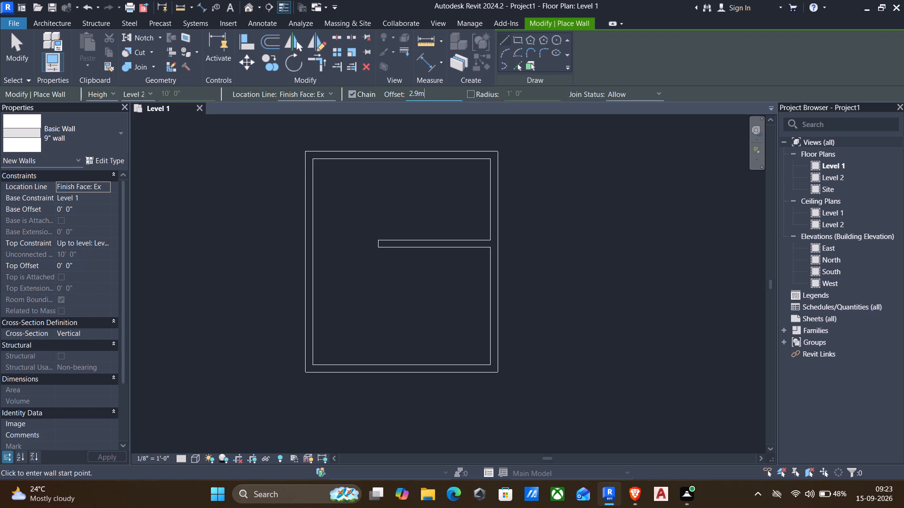
{"action": "key", "text": "Return"}
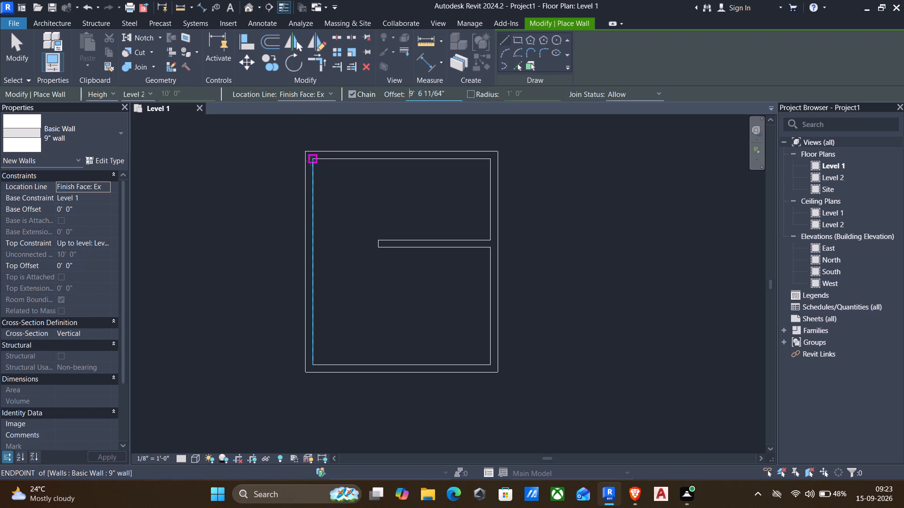
{"action": "left_click", "coordinate": [311, 161]}
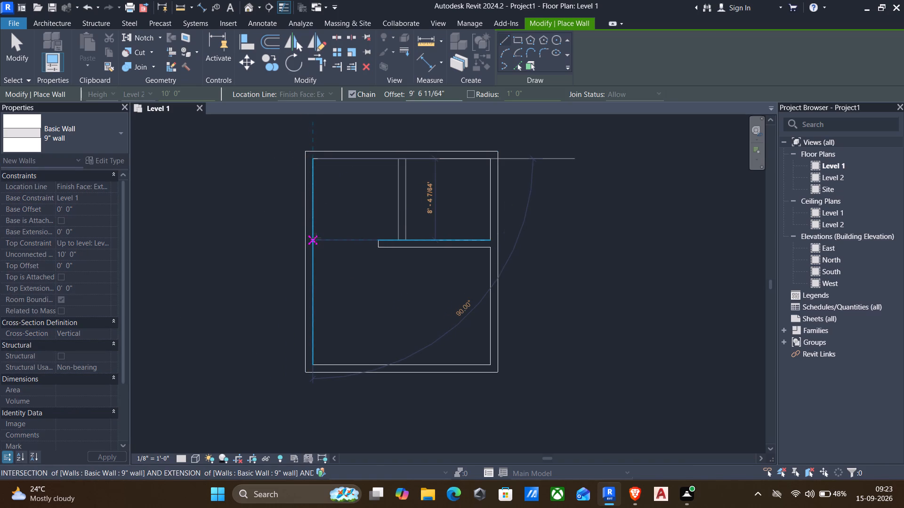
{"action": "left_click", "coordinate": [315, 238]}
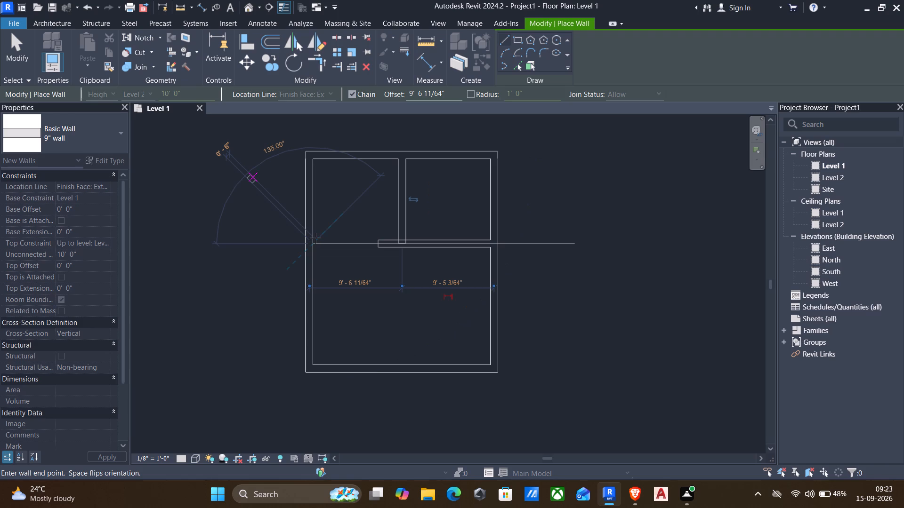
{"action": "key", "text": "Escape"}
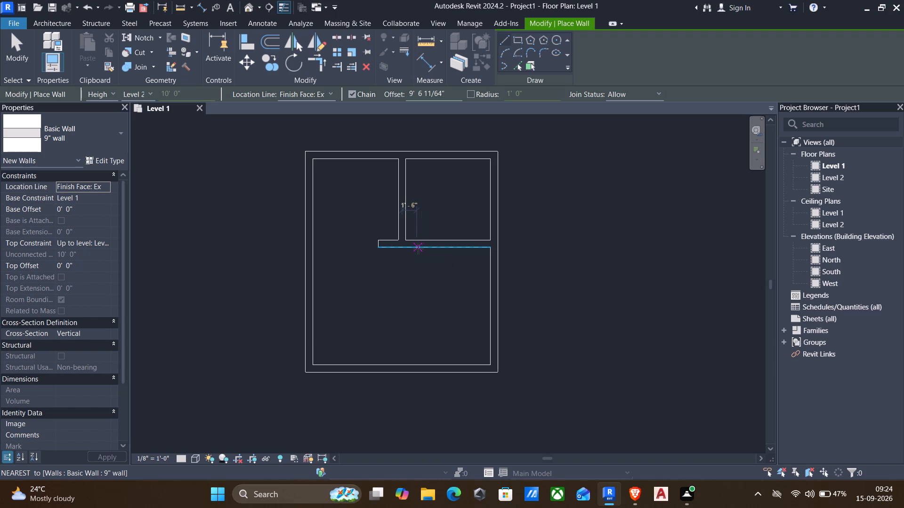
With the offset reset to 0, draw a vertical partition from the horizontal partition to the bottom wall, about 1' 1 1/2" right of the upper one.
{"action": "left_click", "coordinate": [418, 248]}
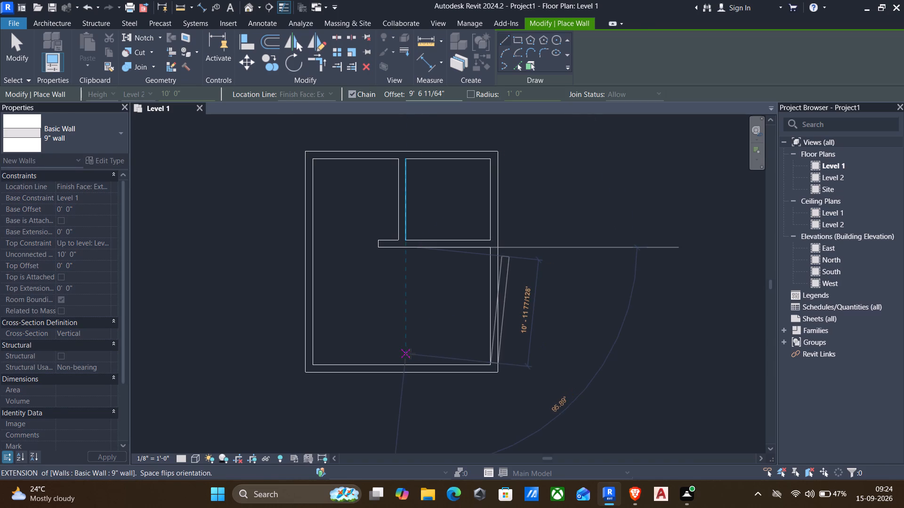
{"action": "key", "text": "Escape"}
{"action": "left_click_drag", "start_coordinate": [459, 95], "coordinate": [192, 97]}
{"action": "key", "text": "0"}
{"action": "key", "text": "Return"}
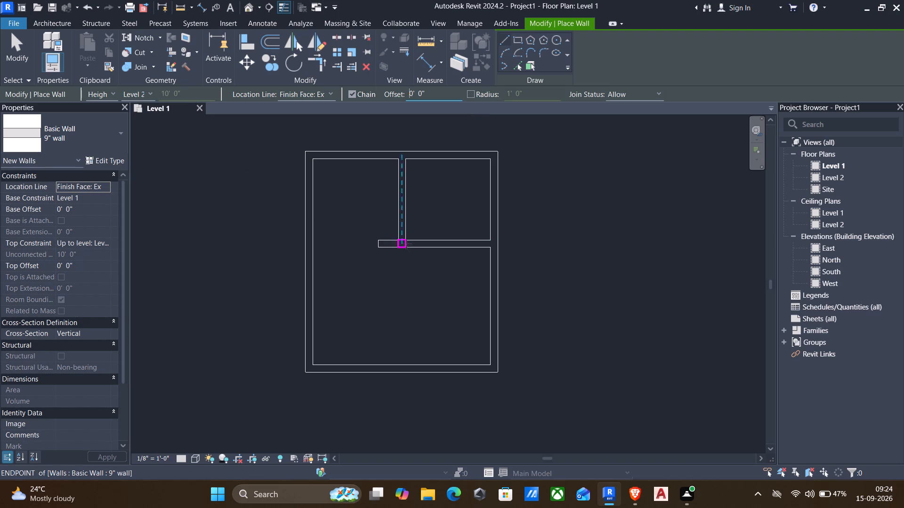
{"action": "left_click", "coordinate": [419, 245]}
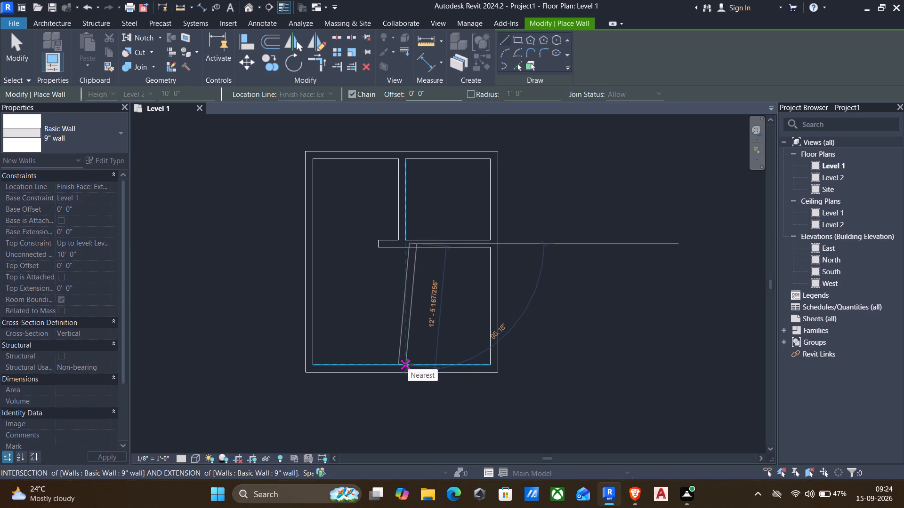
{"action": "left_click", "coordinate": [421, 360]}
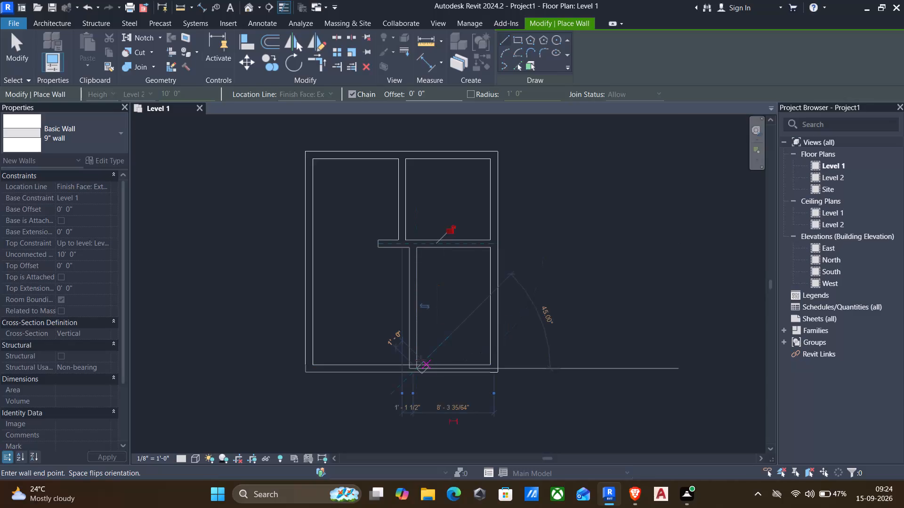
{"action": "key", "text": "Escape"}
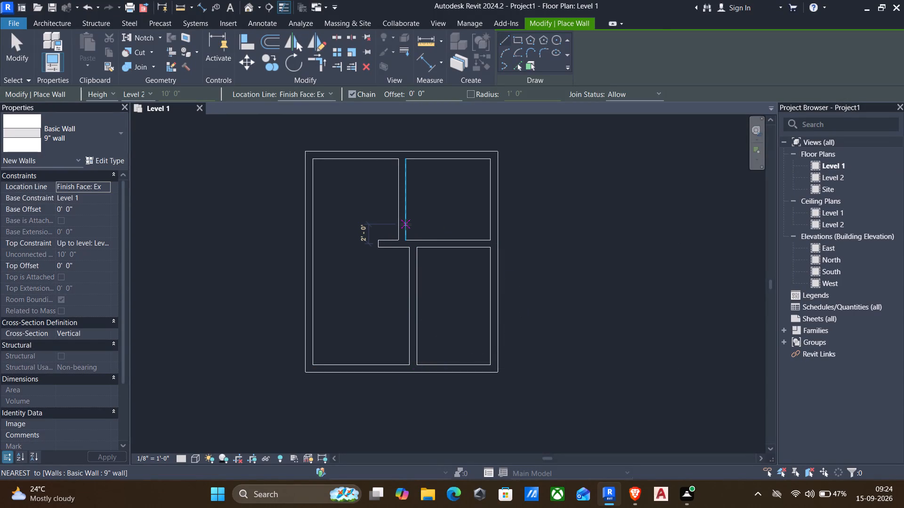
{"action": "key", "text": "Escape"}
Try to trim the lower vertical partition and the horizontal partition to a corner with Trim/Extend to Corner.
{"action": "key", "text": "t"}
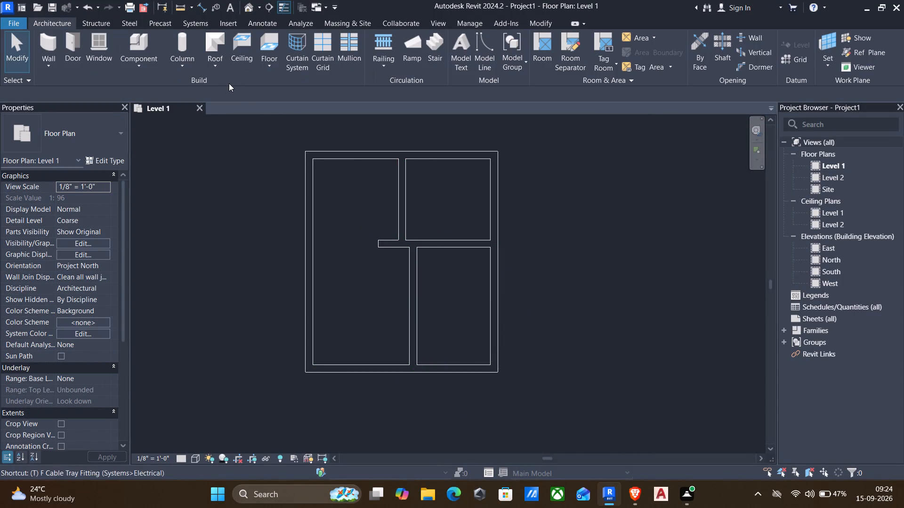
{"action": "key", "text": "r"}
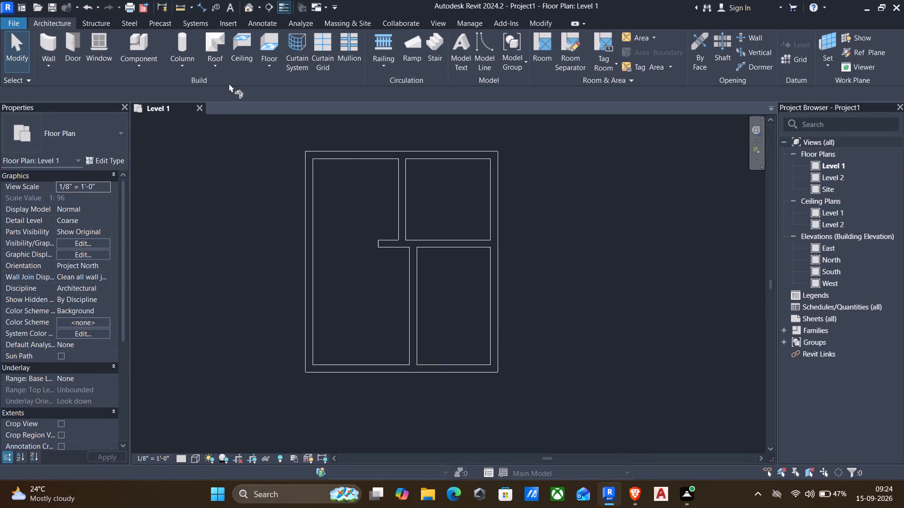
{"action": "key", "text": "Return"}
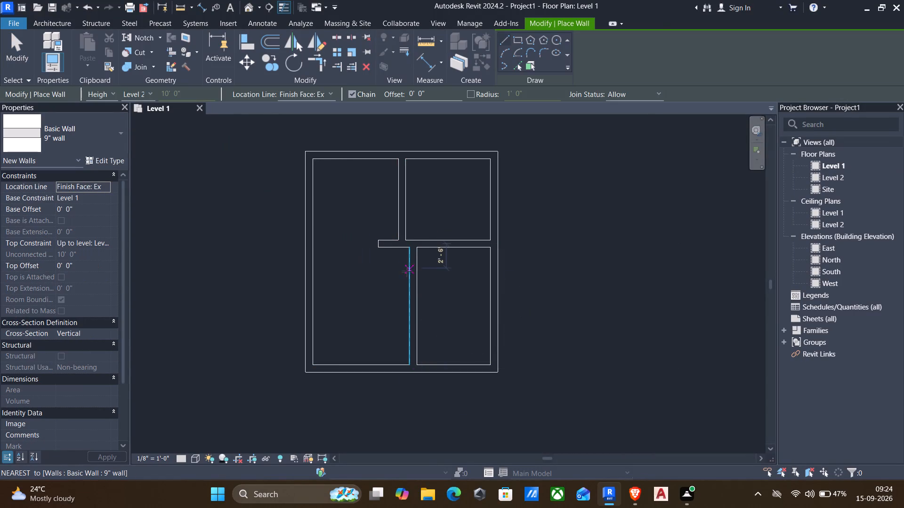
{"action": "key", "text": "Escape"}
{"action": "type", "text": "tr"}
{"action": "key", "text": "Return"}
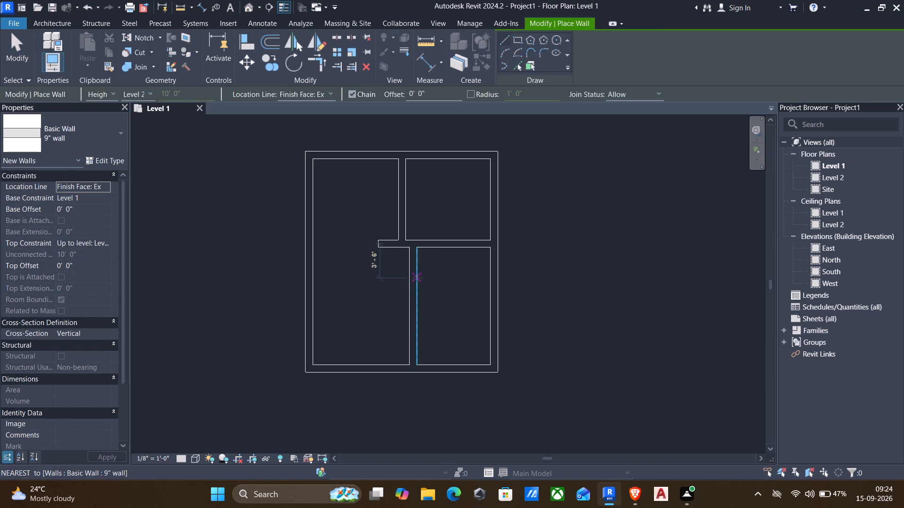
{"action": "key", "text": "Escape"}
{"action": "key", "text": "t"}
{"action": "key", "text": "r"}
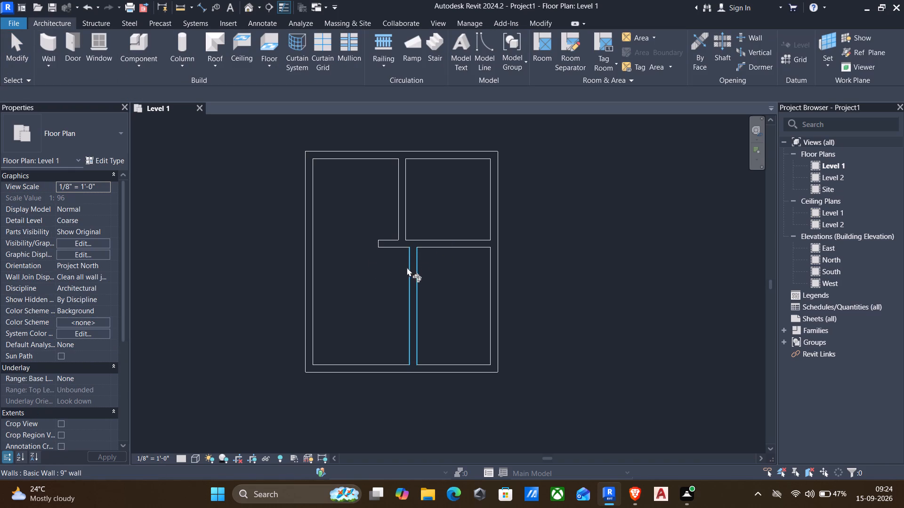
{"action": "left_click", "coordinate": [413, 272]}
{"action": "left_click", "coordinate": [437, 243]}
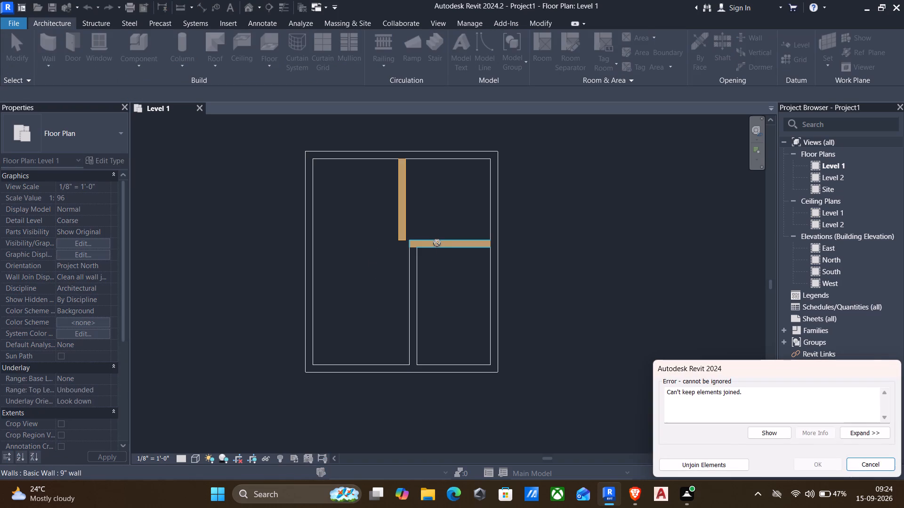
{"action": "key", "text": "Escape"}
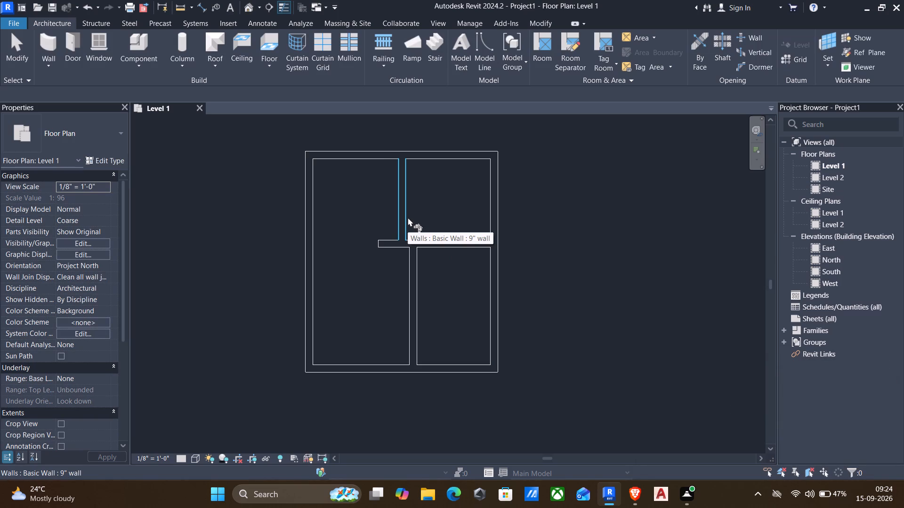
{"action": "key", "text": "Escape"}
Delete the upper vertical partition between the top wall and the horizontal partition.
{"action": "left_click", "coordinate": [405, 216]}
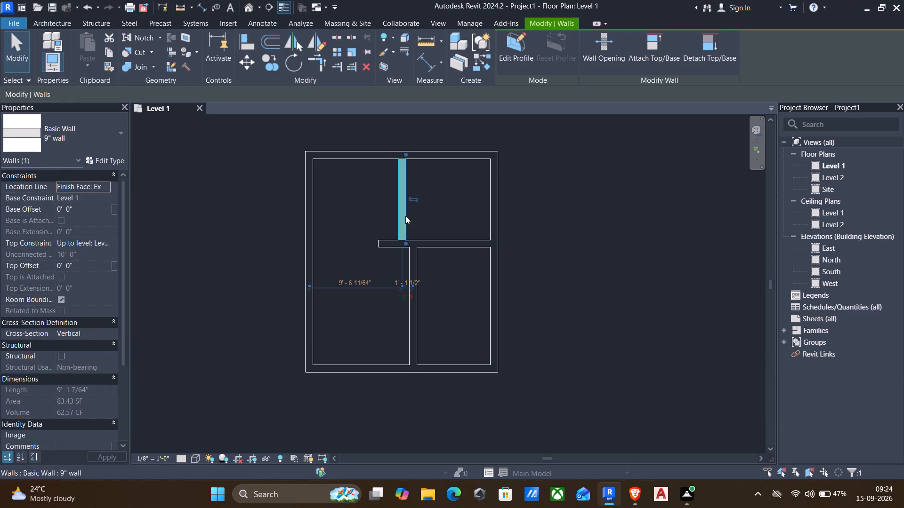
{"action": "key", "text": "Delete"}
Trim the lower vertical partition and the horizontal partition to a corner, keeping the part that encloses the lower-right room.
{"action": "key", "text": "t"}
{"action": "key", "text": "r"}
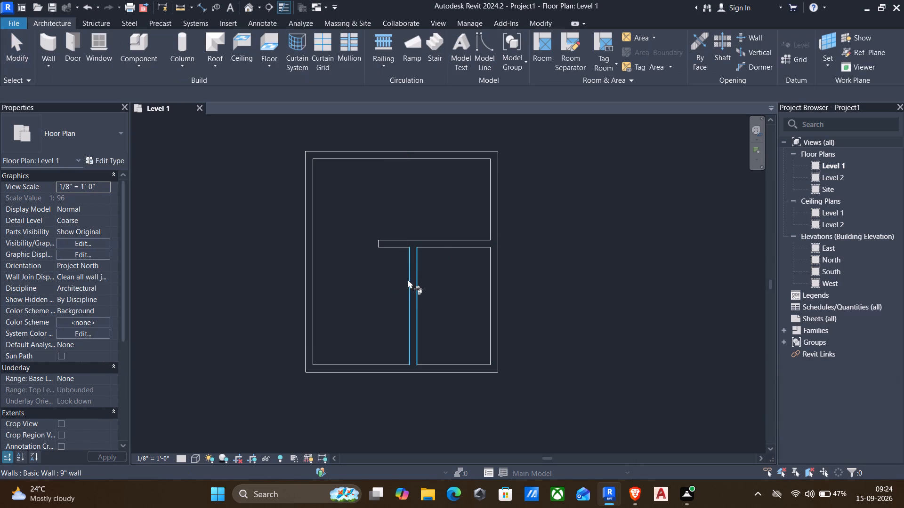
{"action": "left_click", "coordinate": [408, 283]}
{"action": "left_click", "coordinate": [427, 245]}
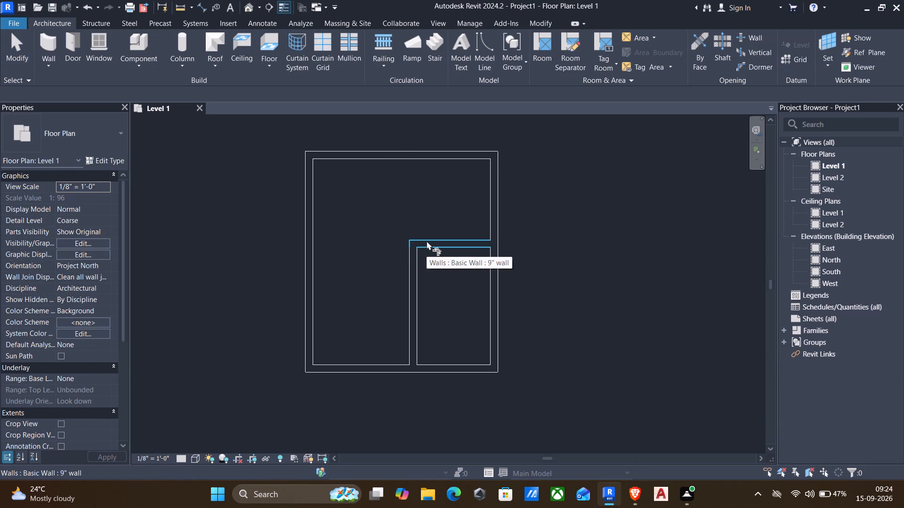
{"action": "key", "text": "Escape"}
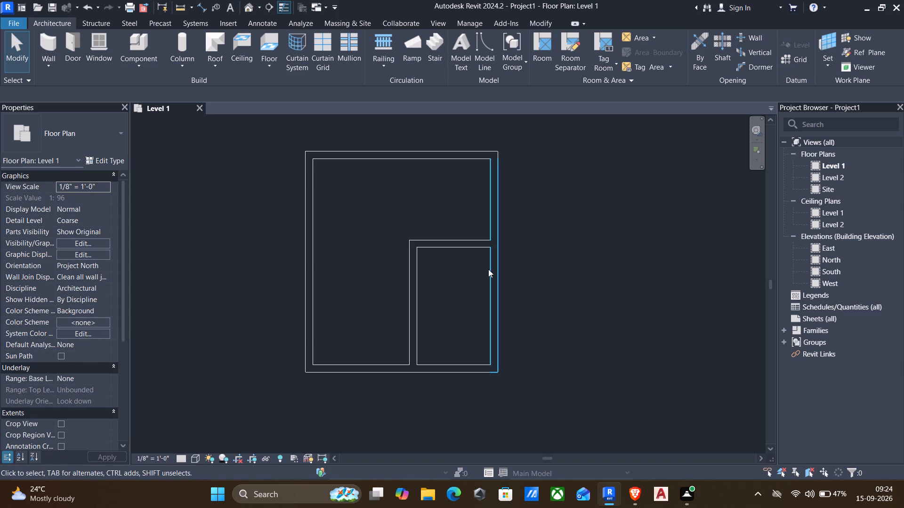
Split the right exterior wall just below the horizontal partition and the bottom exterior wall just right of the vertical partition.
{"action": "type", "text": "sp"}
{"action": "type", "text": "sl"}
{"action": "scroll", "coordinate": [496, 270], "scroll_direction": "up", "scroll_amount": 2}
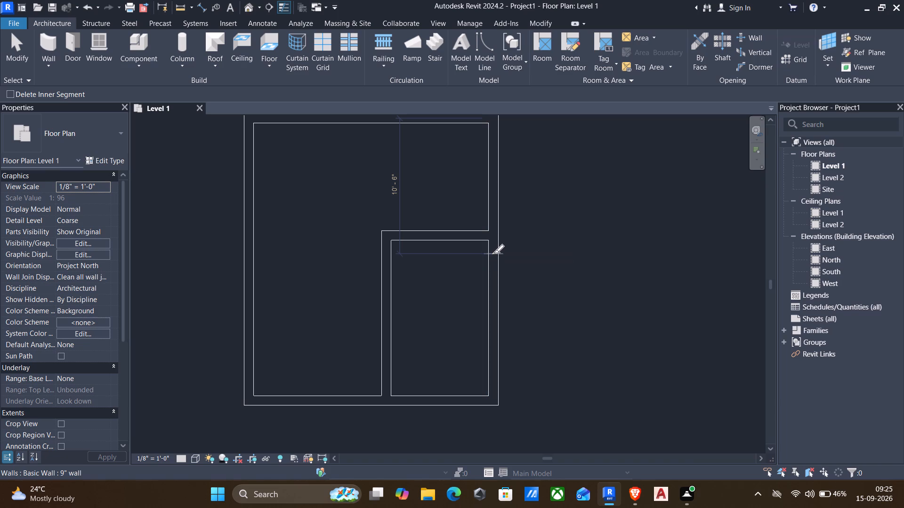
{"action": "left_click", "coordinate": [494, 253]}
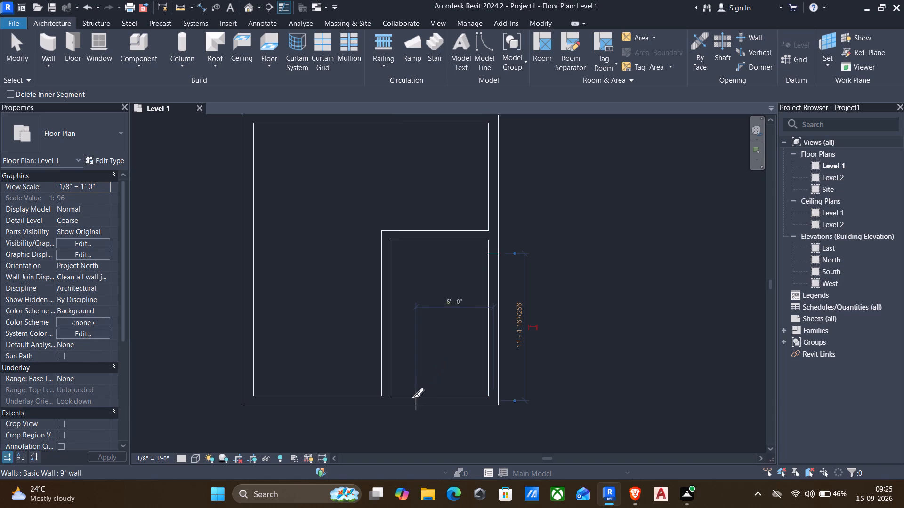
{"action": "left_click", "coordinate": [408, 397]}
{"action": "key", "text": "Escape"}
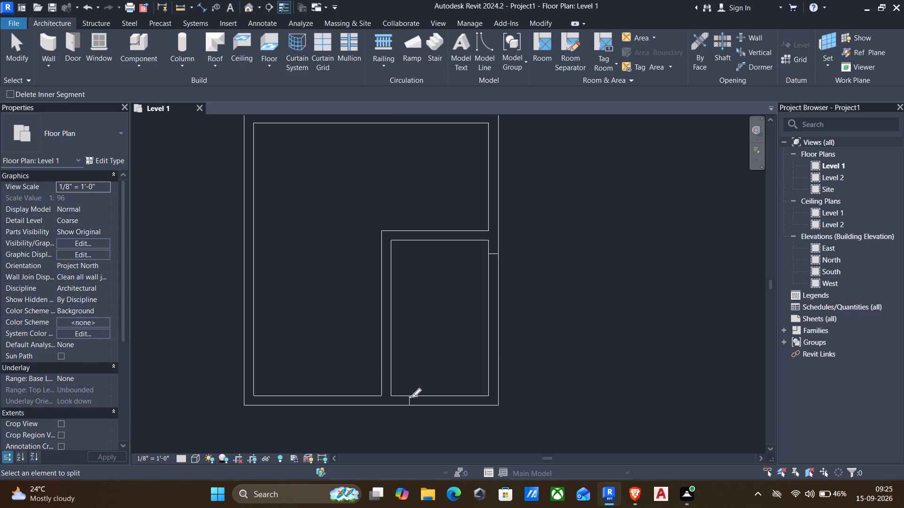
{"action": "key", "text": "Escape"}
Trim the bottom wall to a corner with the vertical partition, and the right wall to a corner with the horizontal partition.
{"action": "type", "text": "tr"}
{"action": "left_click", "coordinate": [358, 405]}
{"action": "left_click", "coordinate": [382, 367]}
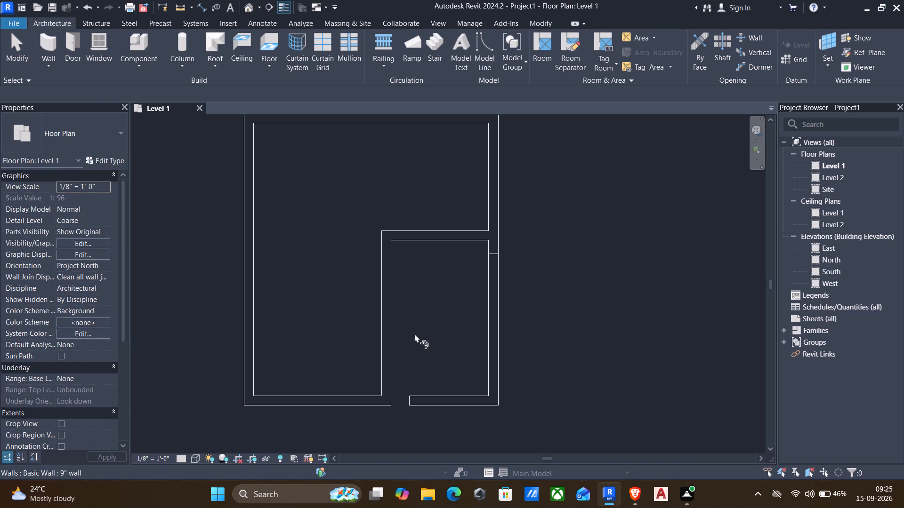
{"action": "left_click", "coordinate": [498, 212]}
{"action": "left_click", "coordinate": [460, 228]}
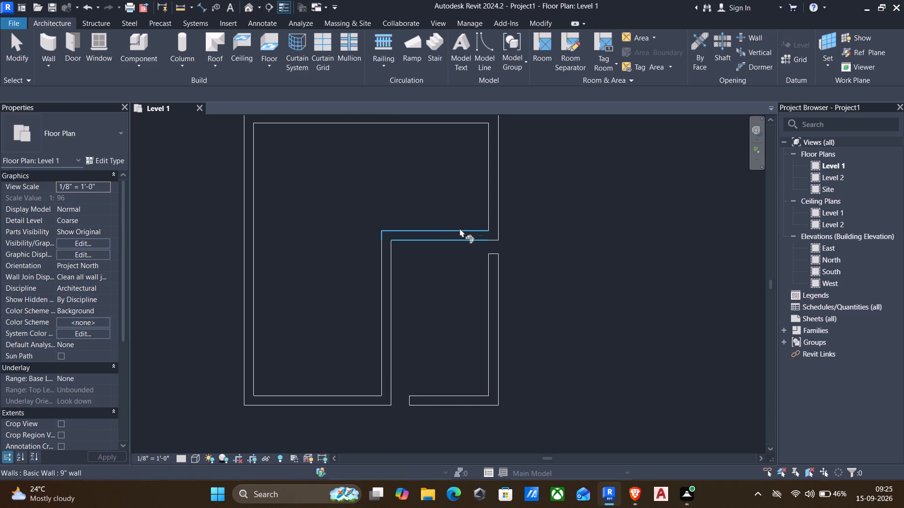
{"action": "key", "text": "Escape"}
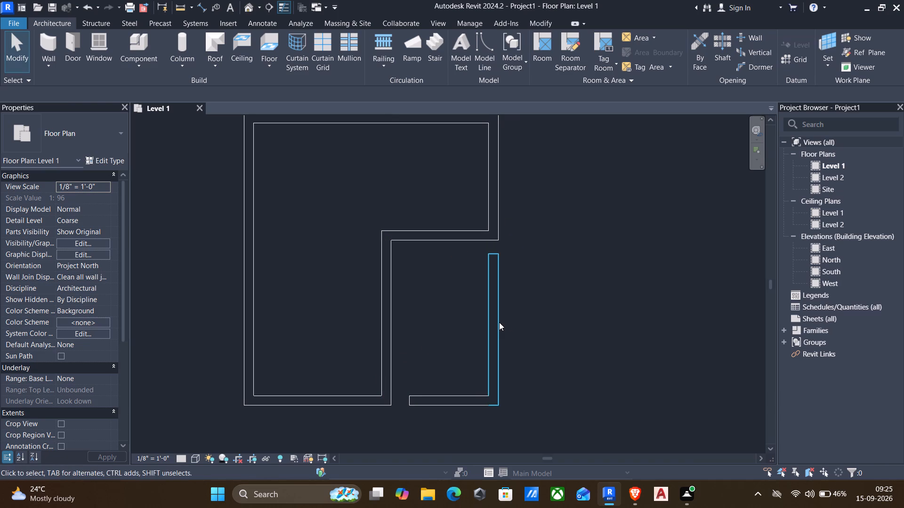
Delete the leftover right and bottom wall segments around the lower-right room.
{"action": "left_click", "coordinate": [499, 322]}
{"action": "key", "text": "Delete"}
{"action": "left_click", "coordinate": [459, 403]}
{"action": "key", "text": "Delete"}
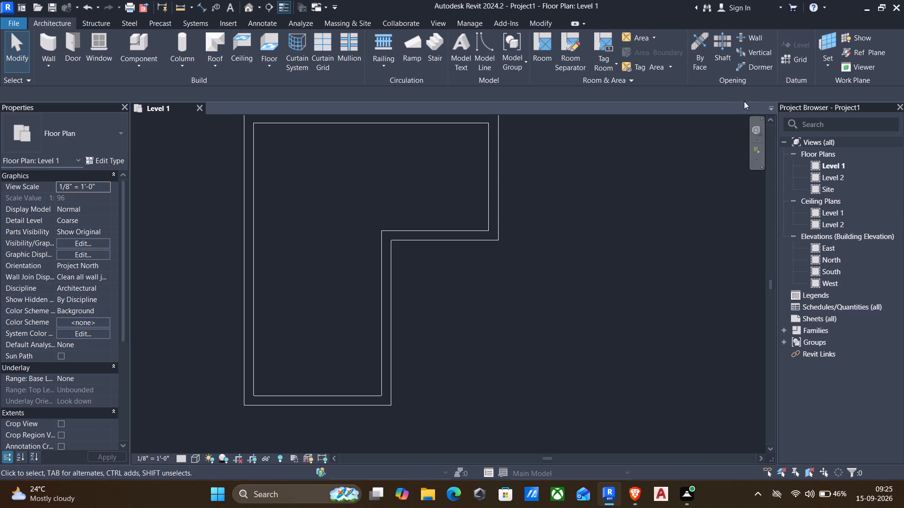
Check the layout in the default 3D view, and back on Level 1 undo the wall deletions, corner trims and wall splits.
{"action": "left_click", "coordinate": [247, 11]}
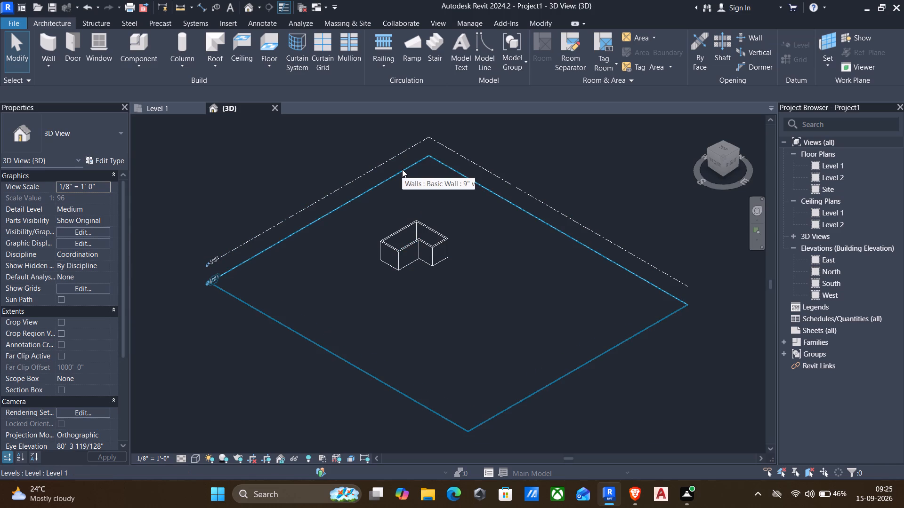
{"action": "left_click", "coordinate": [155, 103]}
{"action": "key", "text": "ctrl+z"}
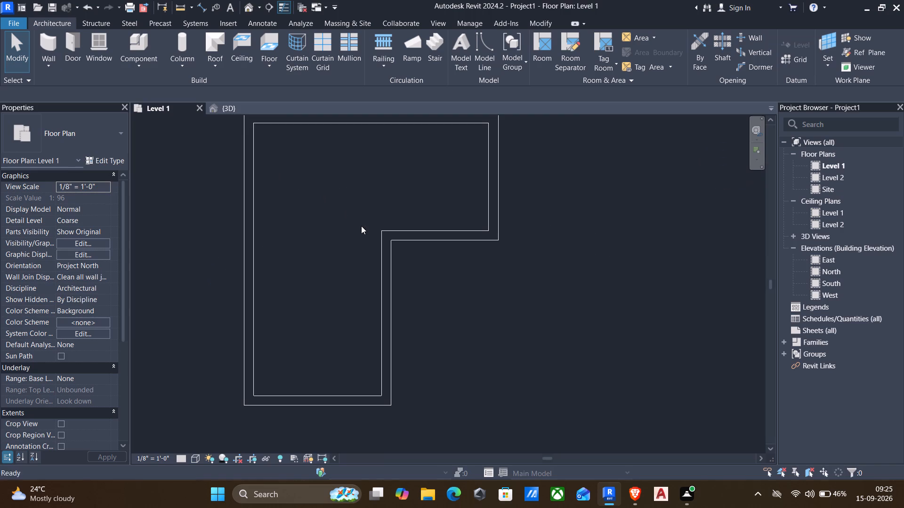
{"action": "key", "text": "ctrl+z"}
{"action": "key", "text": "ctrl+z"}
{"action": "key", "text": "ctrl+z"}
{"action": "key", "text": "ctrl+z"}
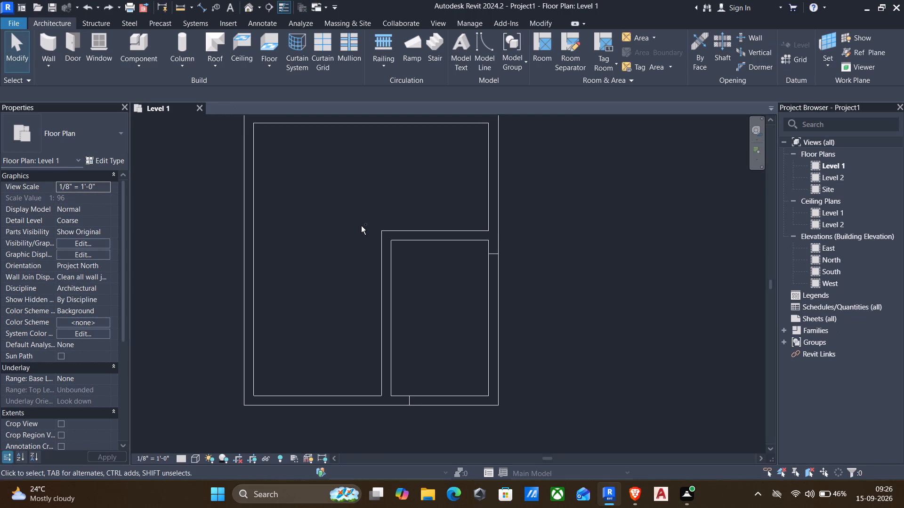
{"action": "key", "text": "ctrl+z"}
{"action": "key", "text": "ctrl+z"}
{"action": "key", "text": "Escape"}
After viewing the model in 3D, draw a 6' Storefront curtain wall on Level 1 in the bottom wall, starting about 1' right of the vertical partition.
{"action": "left_click", "coordinate": [246, 5]}
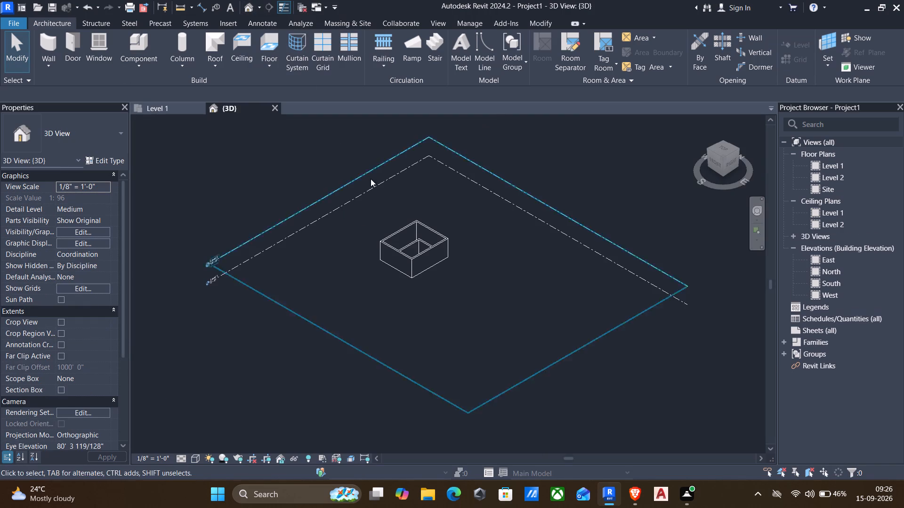
{"action": "scroll", "coordinate": [420, 246], "scroll_direction": "up", "scroll_amount": 4}
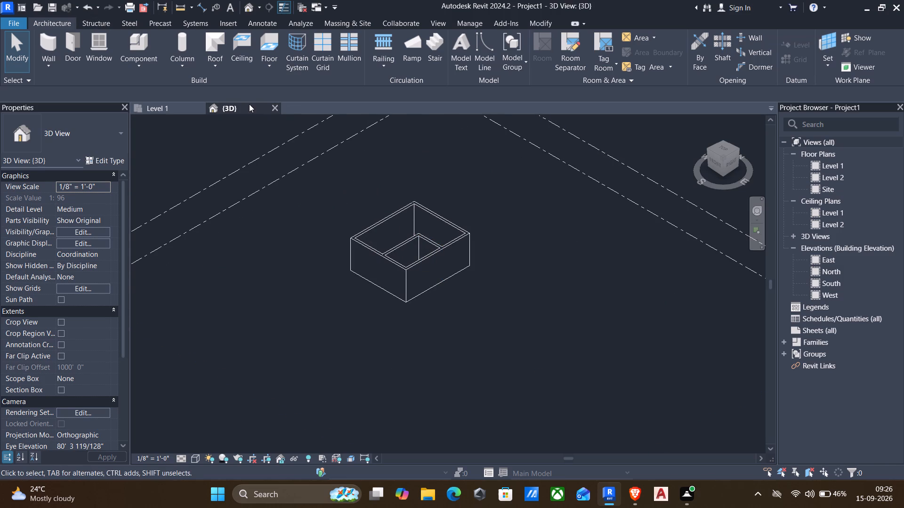
{"action": "left_click", "coordinate": [174, 108]}
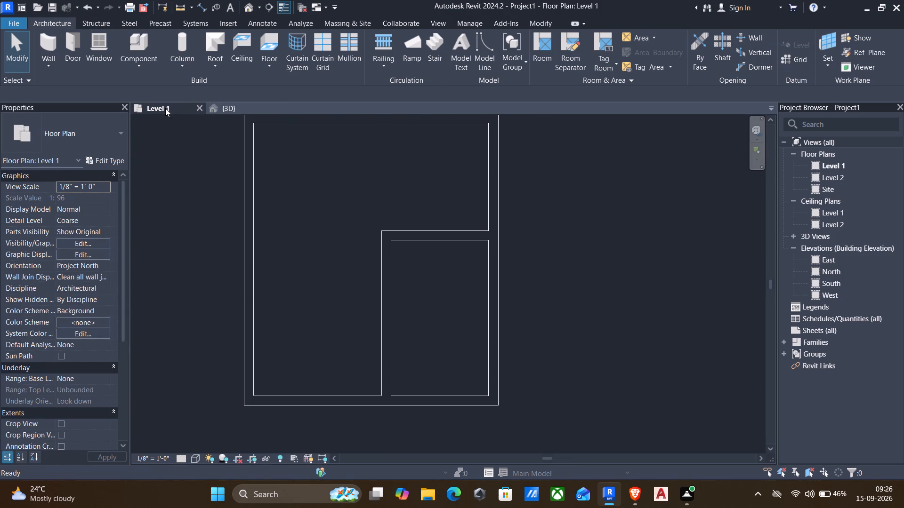
{"action": "middle_click_drag", "start_coordinate": [396, 314], "coordinate": [429, 282]}
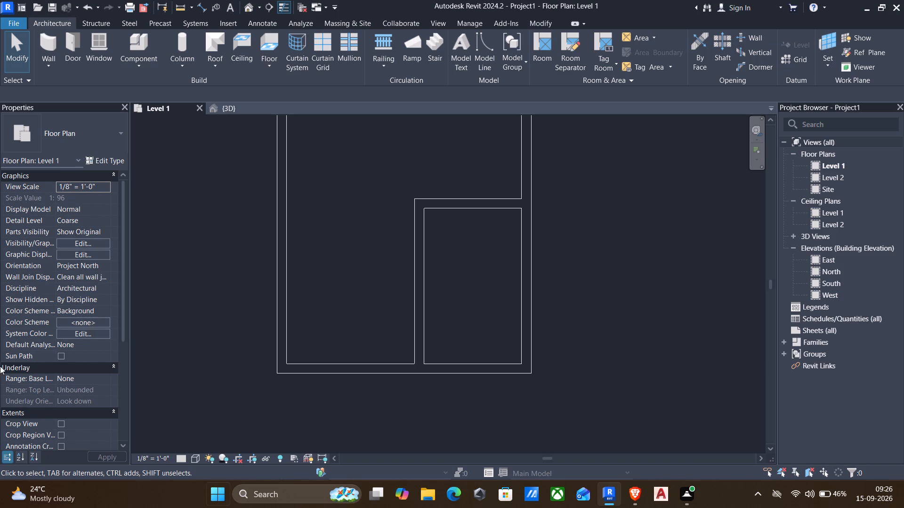
{"action": "type", "text": "wa"}
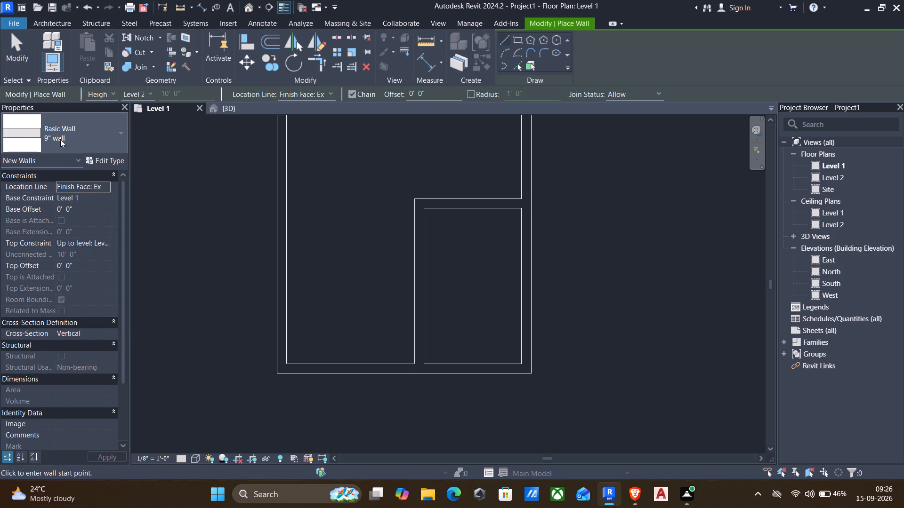
{"action": "left_click", "coordinate": [115, 133]}
{"action": "scroll", "coordinate": [98, 241], "scroll_direction": "down", "scroll_amount": 12}
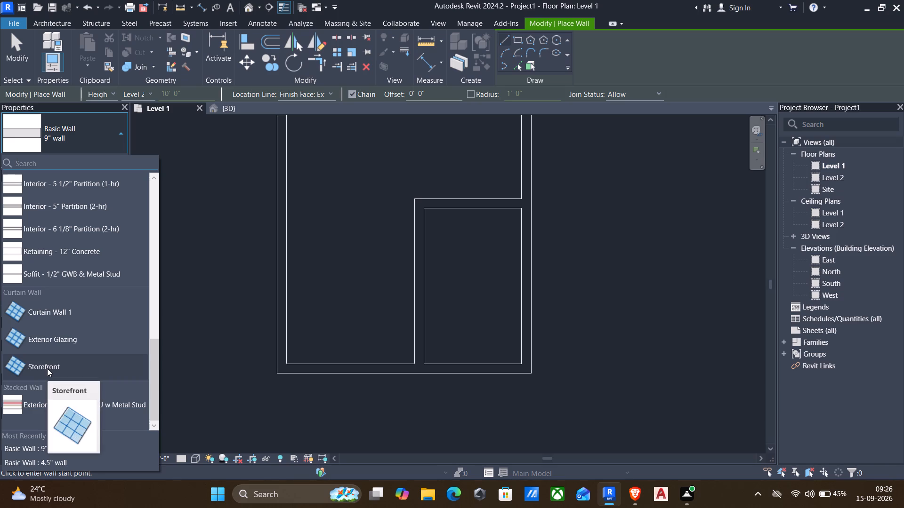
{"action": "left_click", "coordinate": [47, 368]}
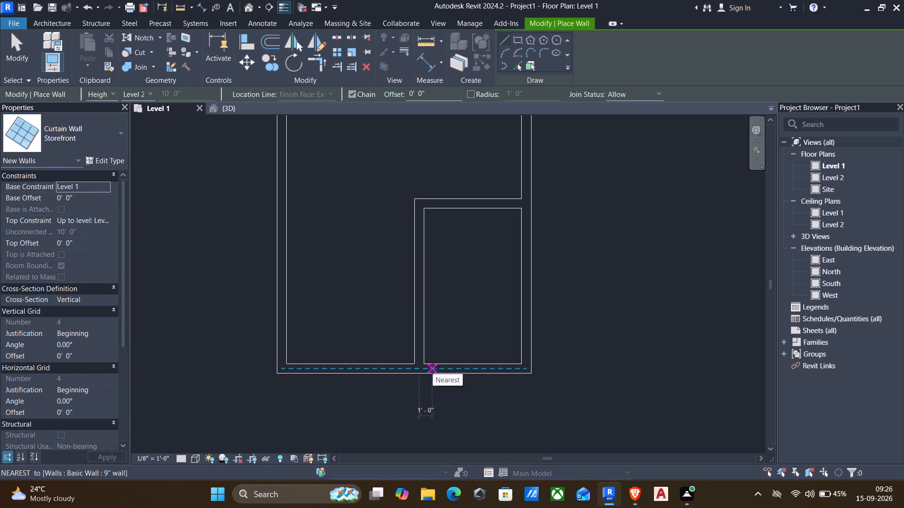
{"action": "left_click", "coordinate": [433, 369]}
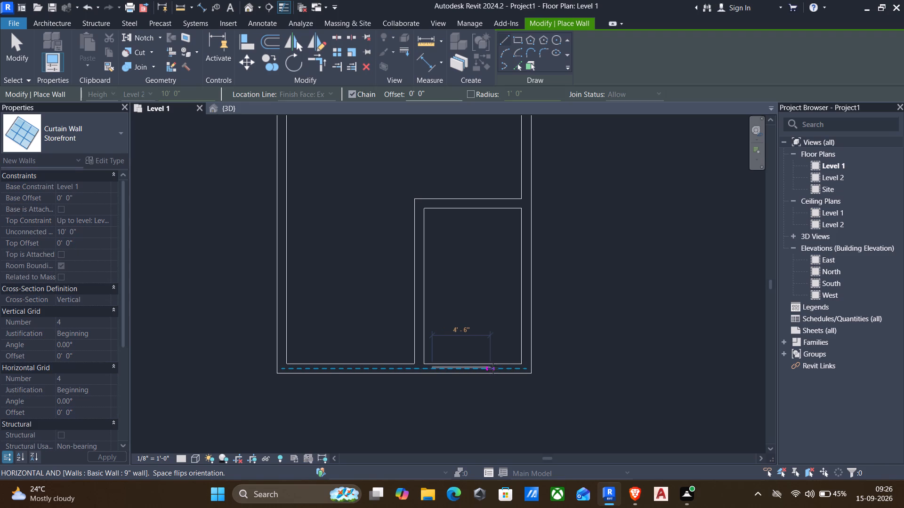
{"action": "left_click", "coordinate": [513, 369]}
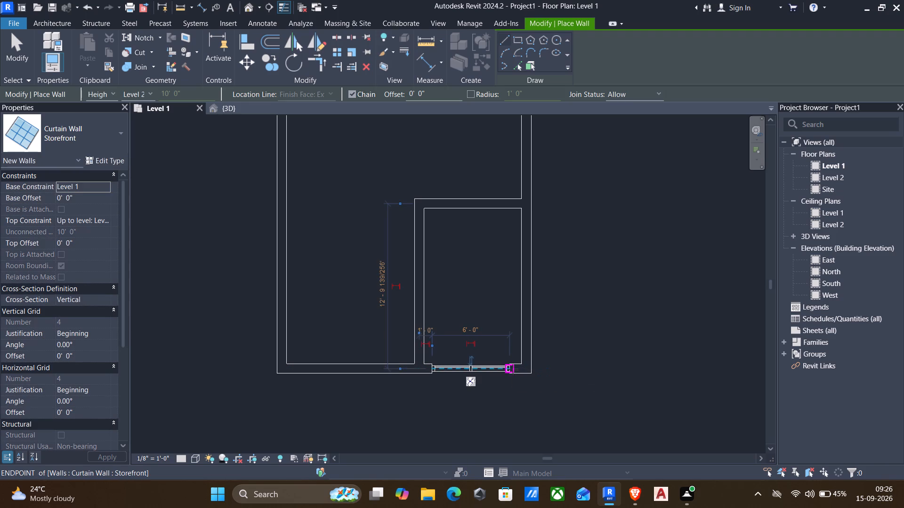
{"action": "key", "text": "Escape"}
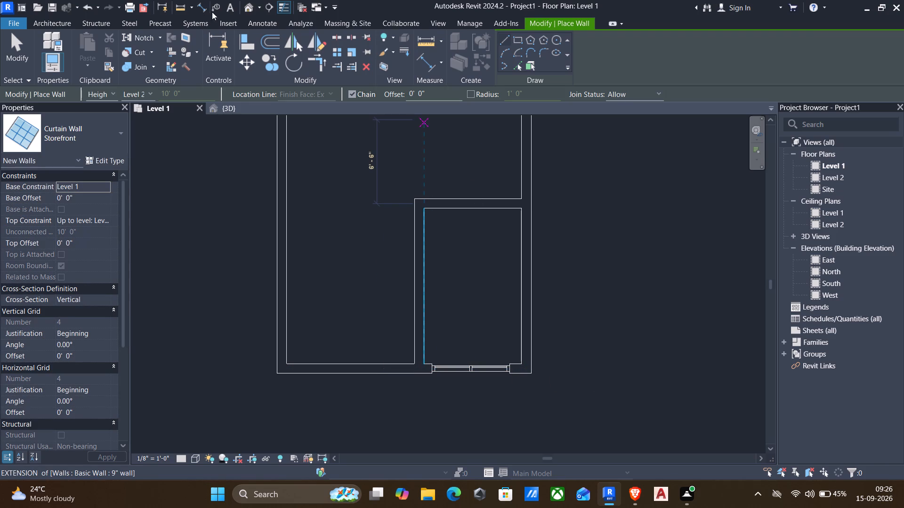
In the 3D view, set the Storefront curtain wall's top offset to -2'.
{"action": "left_click", "coordinate": [249, 8]}
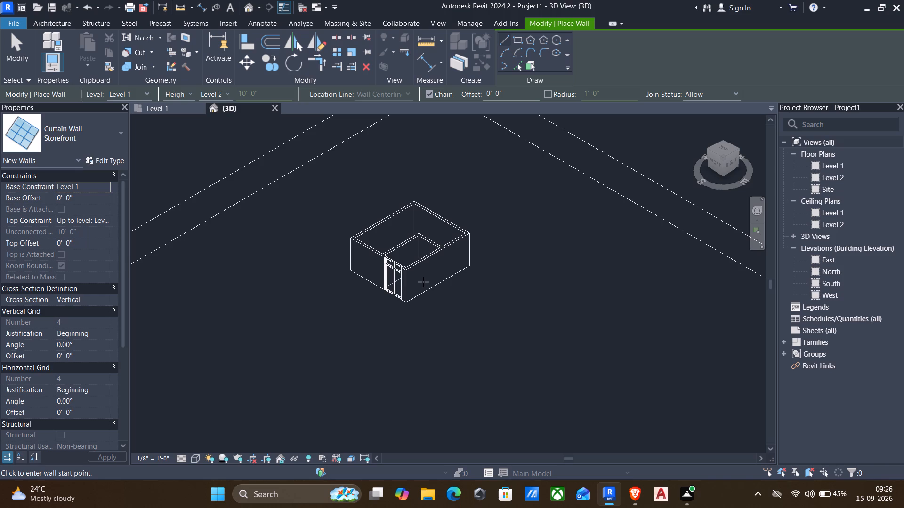
{"action": "scroll", "coordinate": [394, 291], "scroll_direction": "up", "scroll_amount": 9}
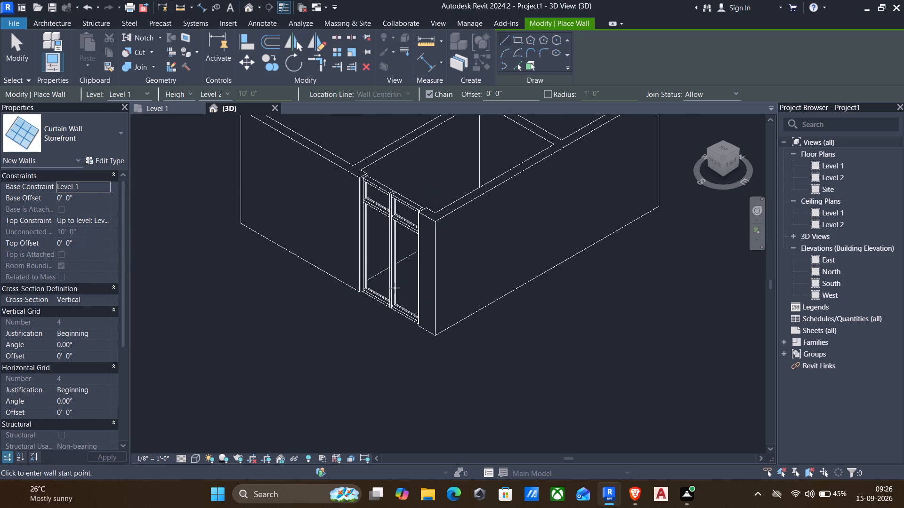
{"action": "key", "text": "Escape"}
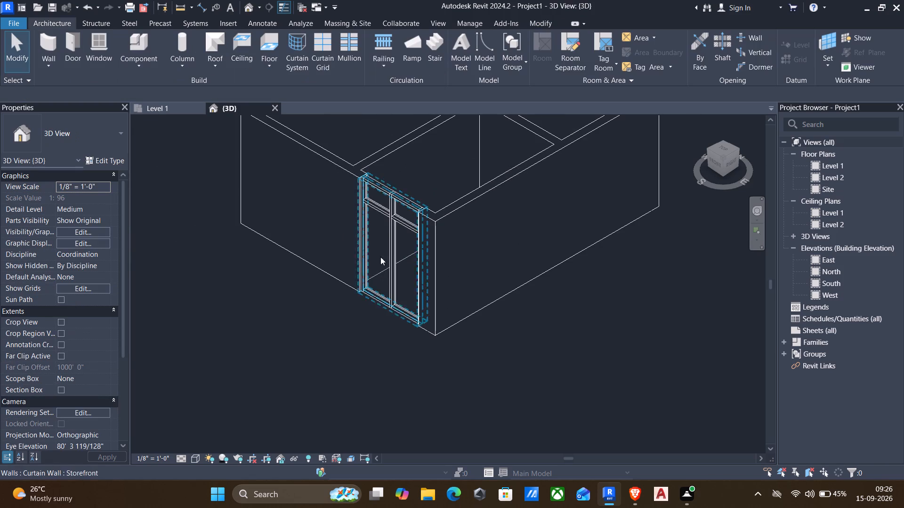
{"action": "left_click", "coordinate": [395, 196]}
{"action": "key", "text": "Escape"}
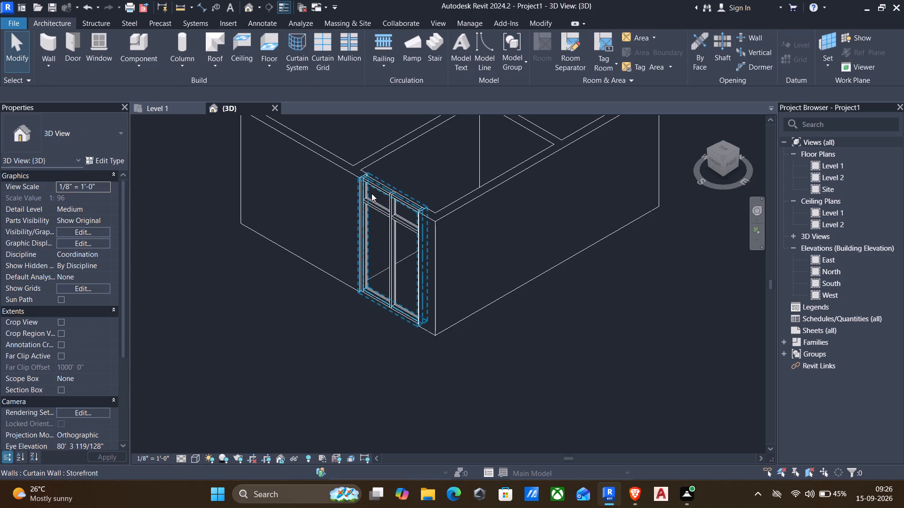
{"action": "left_click", "coordinate": [377, 187]}
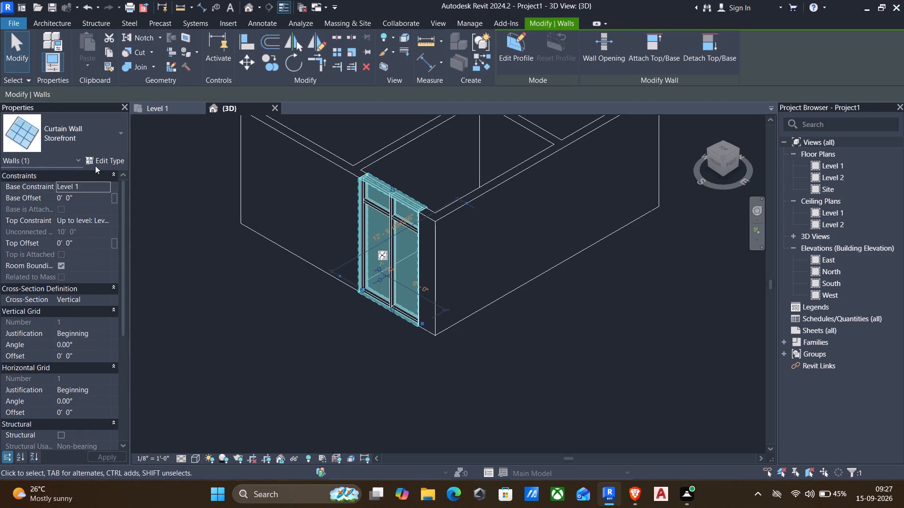
{"action": "left_click", "coordinate": [85, 246]}
{"action": "key", "text": "minus"}
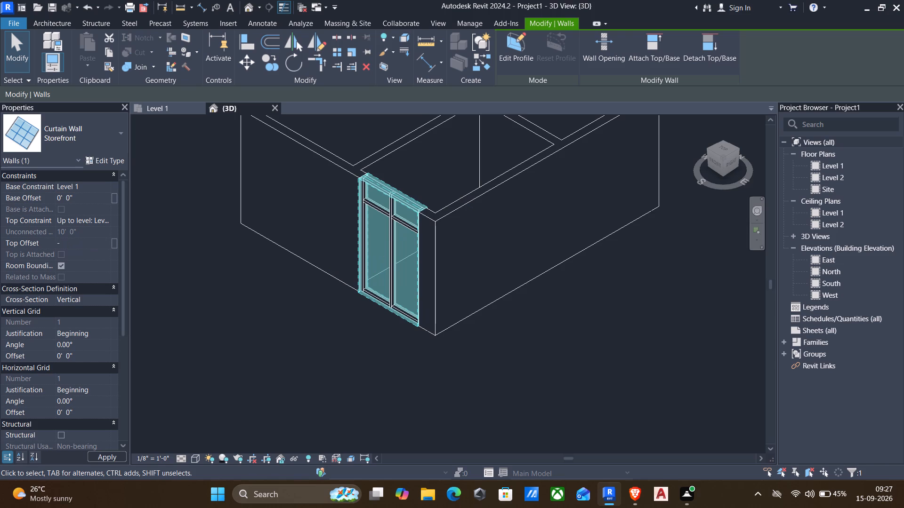
{"action": "type", "text": "2\""}
{"action": "key", "text": "BackSpace"}
{"action": "key", "text": "BackSpace"}
{"action": "key", "text": "BackSpace"}
{"action": "key", "text": "minus"}
{"action": "type", "text": "2'"}
{"action": "key", "text": "Return"}
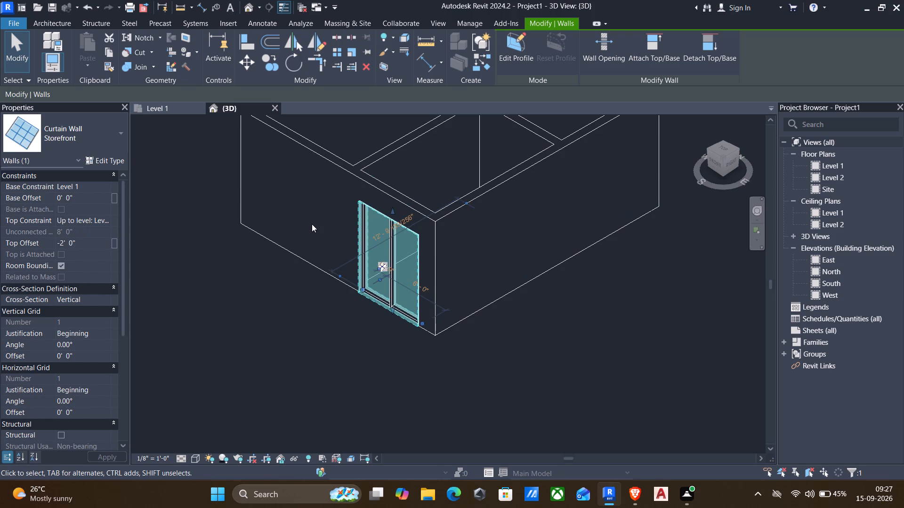
Set the selected Storefront curtain wall's top offset to -1'.
{"action": "left_click", "coordinate": [88, 242]}
{"action": "key", "text": "BackSpace"}
{"action": "key", "text": "minus"}
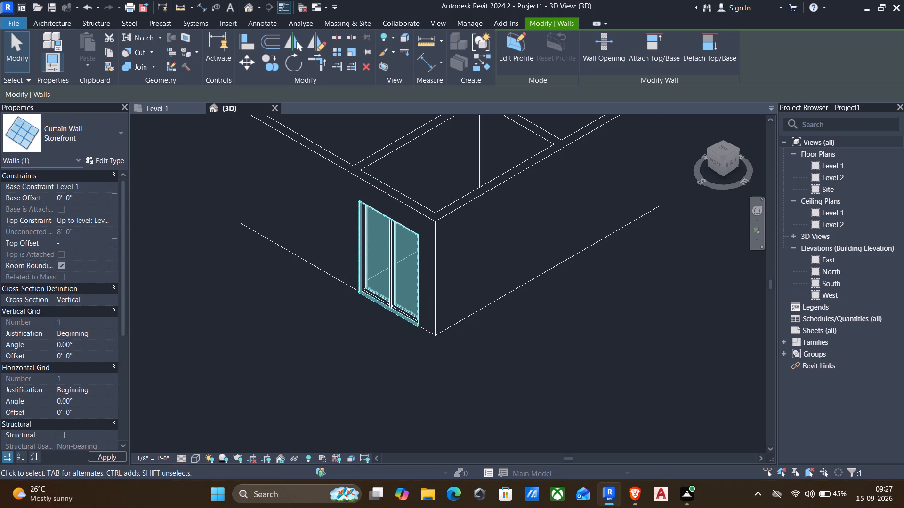
{"action": "key", "text": "1"}
{"action": "key", "text": "apostrophe"}
{"action": "key", "text": "Return"}
{"action": "key", "text": "Escape"}
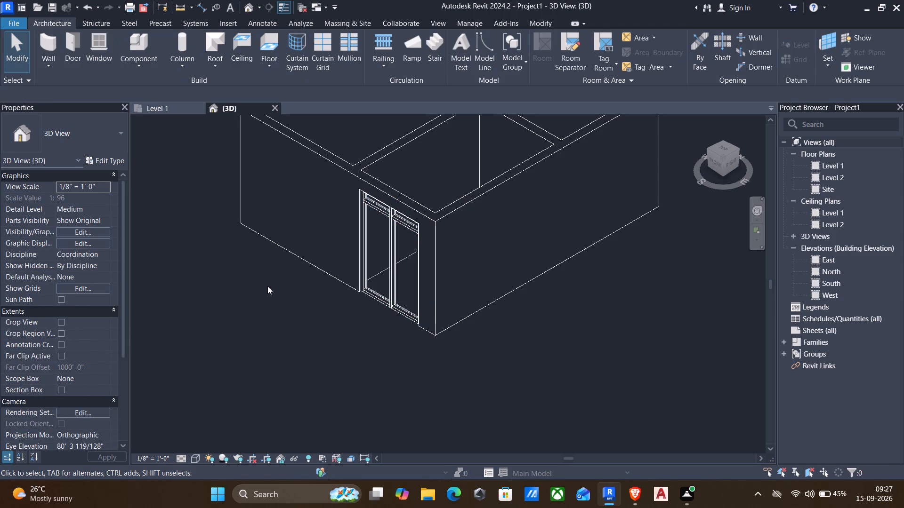
Set the 3D view's detail level to Coarse and its visual style to Shaded.
{"action": "scroll", "coordinate": [267, 286], "scroll_direction": "down", "scroll_amount": 1}
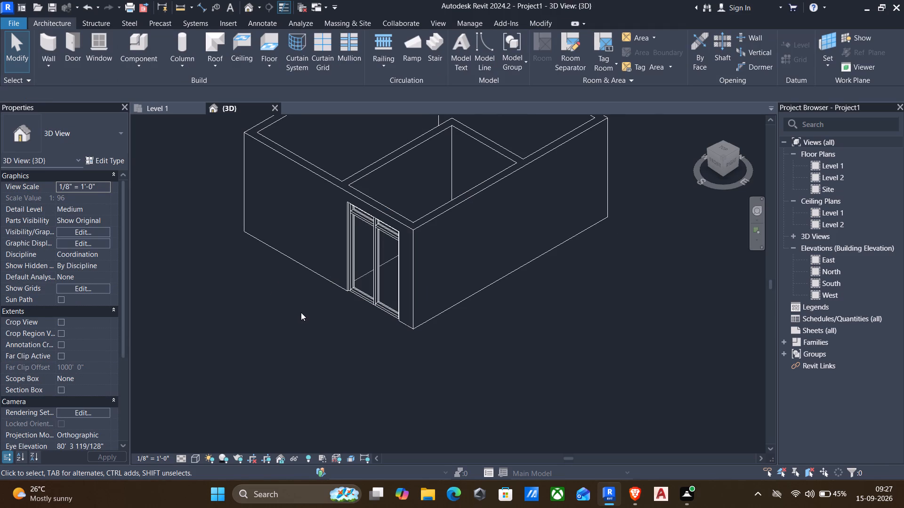
{"action": "middle_click_drag", "start_coordinate": [325, 309], "coordinate": [322, 368]}
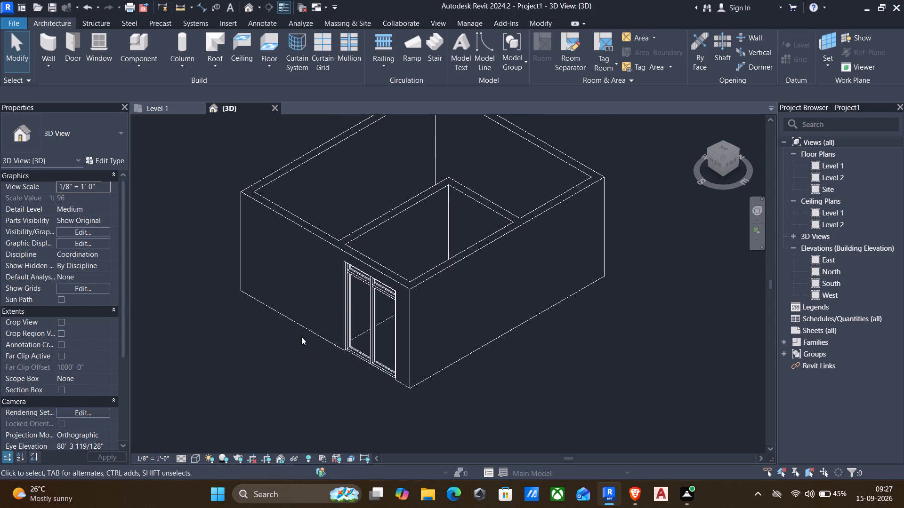
{"action": "middle_click_drag", "start_coordinate": [304, 331], "coordinate": [376, 282], "text": "shift"}
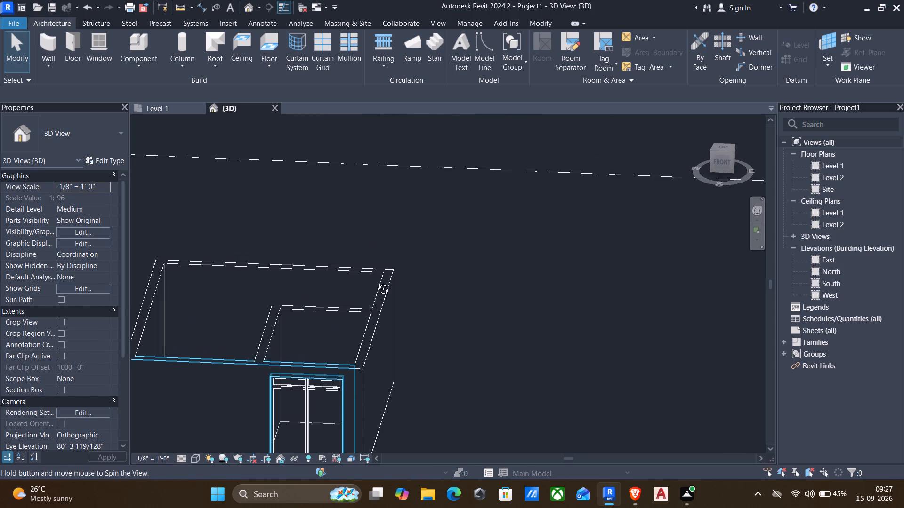
{"action": "middle_click_drag", "start_coordinate": [376, 282], "coordinate": [373, 283], "text": "shift"}
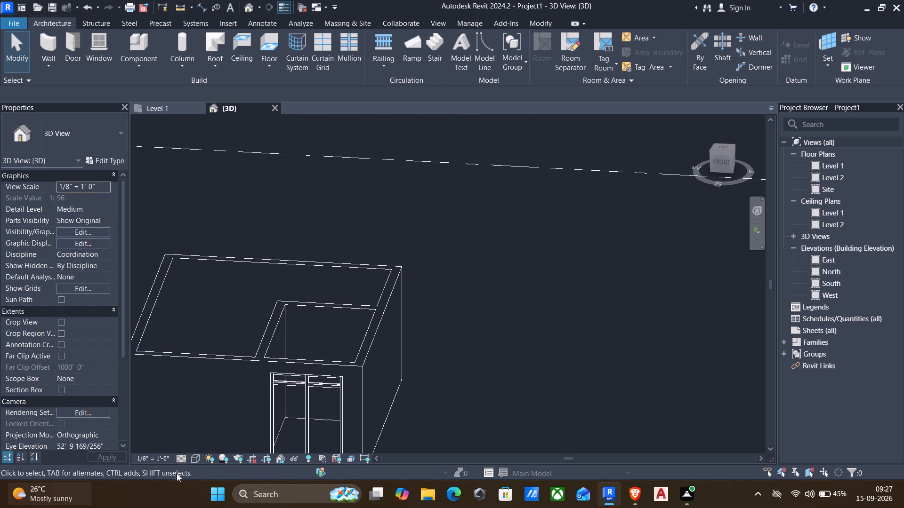
{"action": "left_click", "coordinate": [179, 455]}
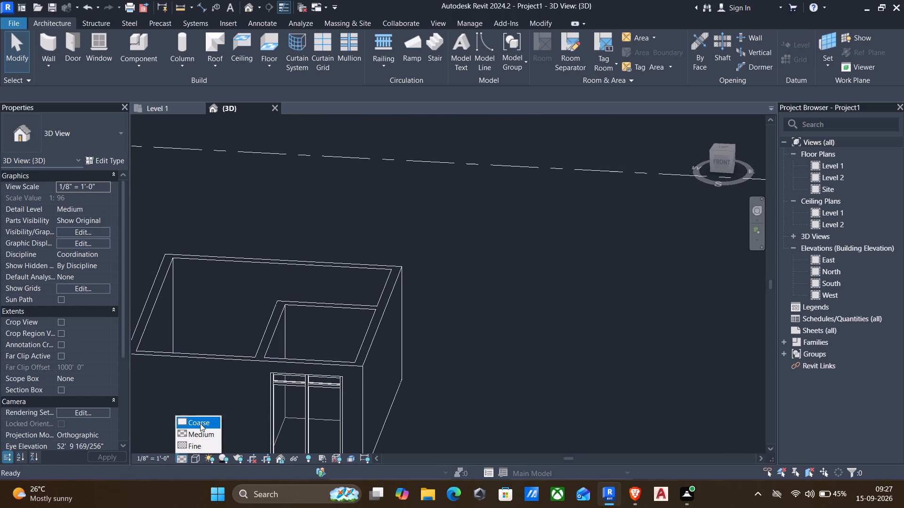
{"action": "left_click", "coordinate": [200, 423]}
{"action": "left_click", "coordinate": [195, 460]}
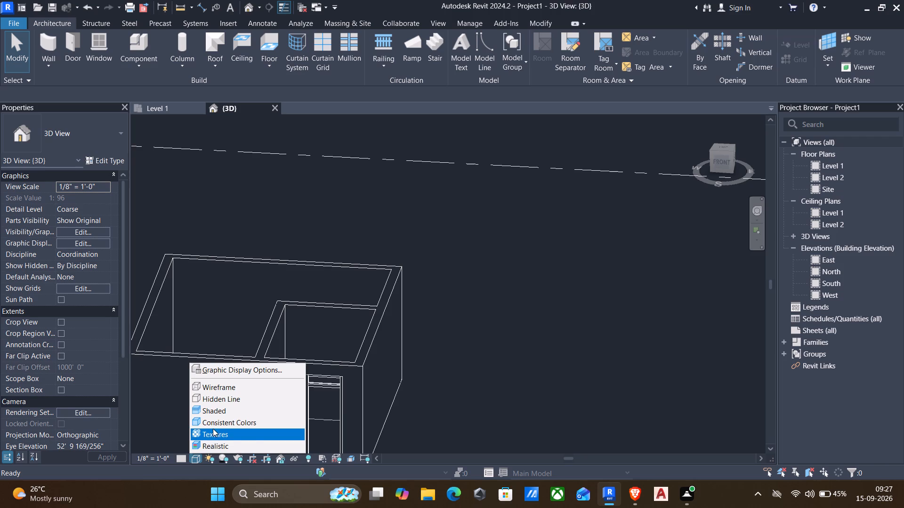
{"action": "left_click", "coordinate": [211, 413]}
In the Storefront curtain wall's type properties, set the Horizontal Grid layout to None.
{"action": "middle_click_drag", "start_coordinate": [305, 400], "coordinate": [502, 175]}
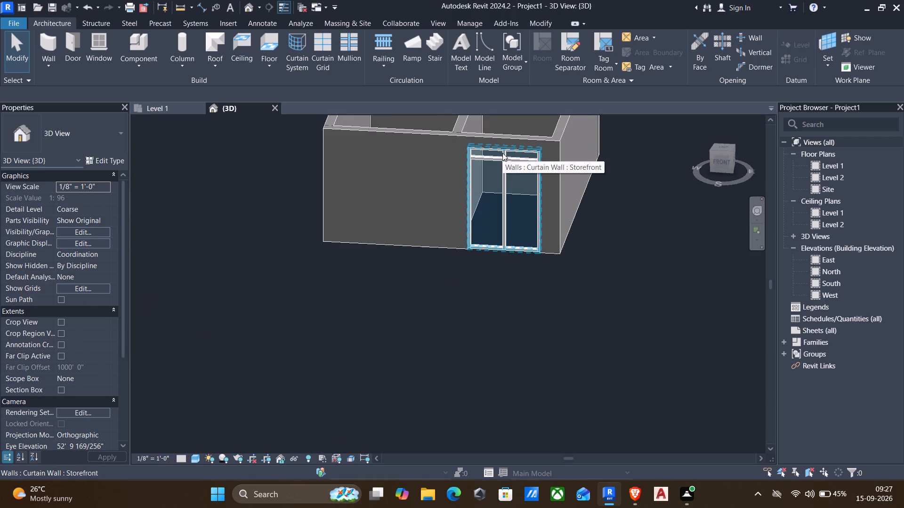
{"action": "left_click", "coordinate": [503, 169]}
{"action": "key", "text": "Escape"}
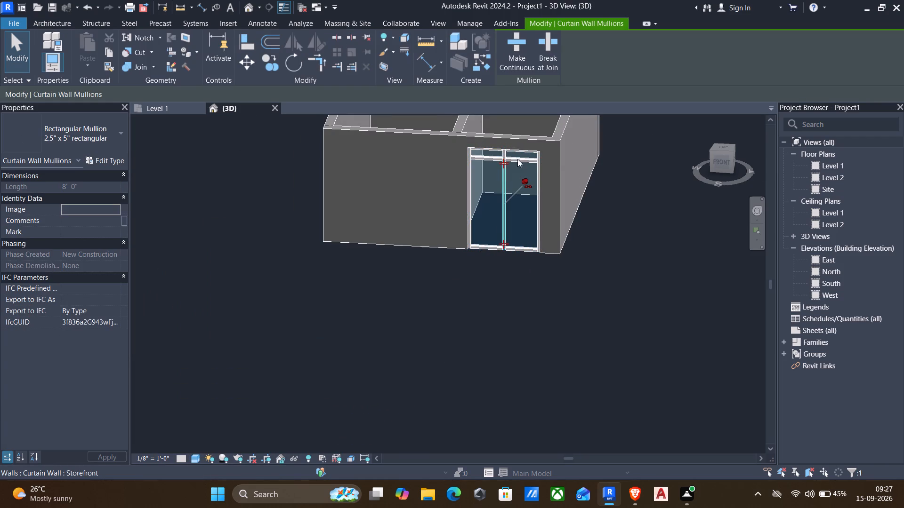
{"action": "left_click", "coordinate": [495, 148]}
{"action": "key", "text": "Escape"}
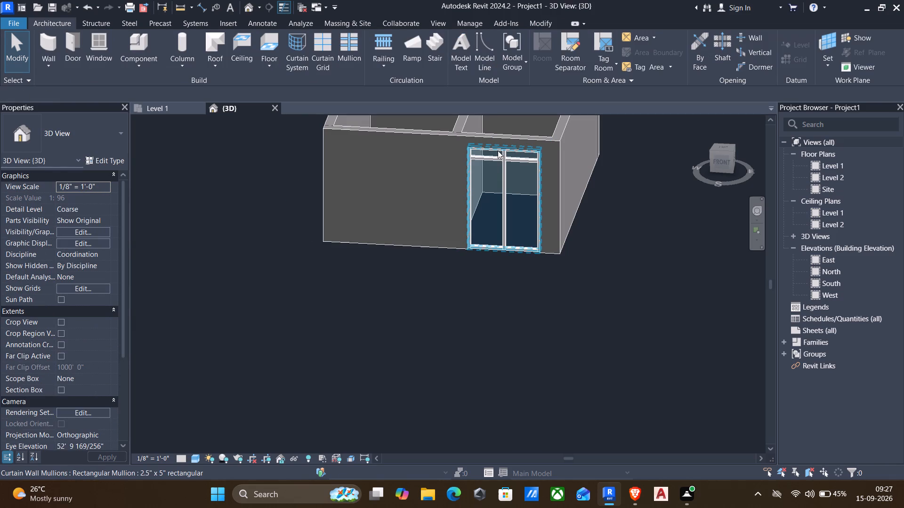
{"action": "left_click", "coordinate": [498, 150]}
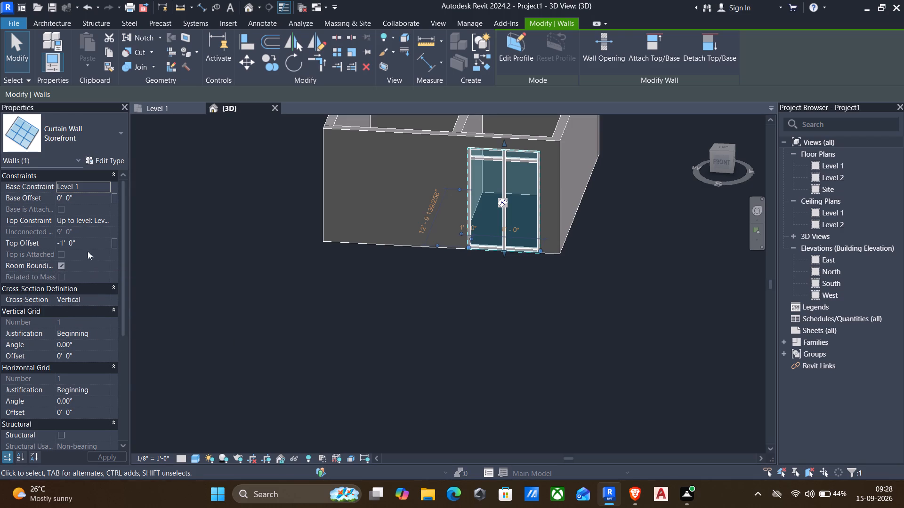
{"action": "left_click", "coordinate": [114, 159]}
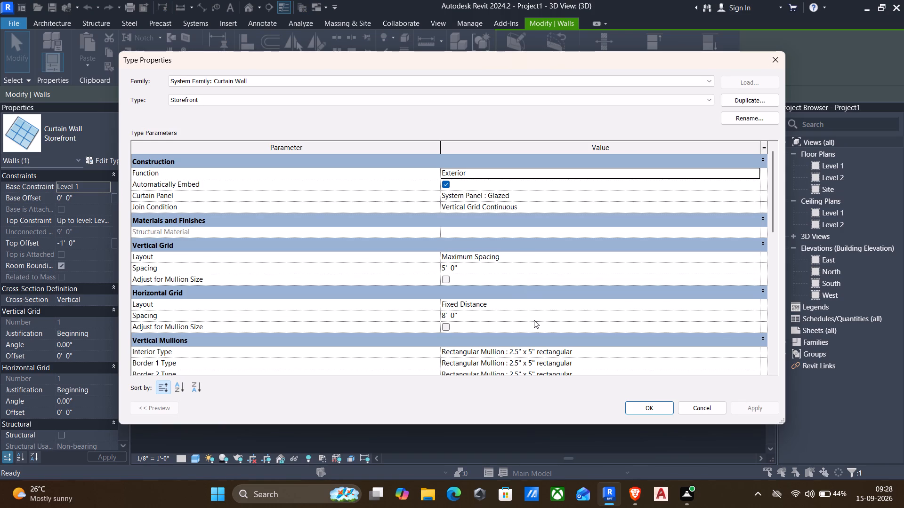
{"action": "scroll", "coordinate": [538, 320], "scroll_direction": "down", "scroll_amount": 1}
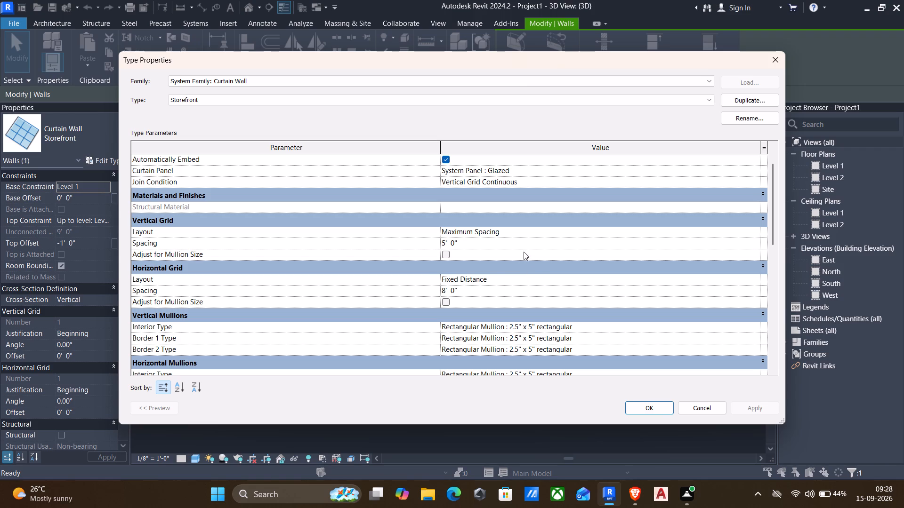
{"action": "left_click", "coordinate": [762, 280]}
{"action": "left_click", "coordinate": [750, 280]}
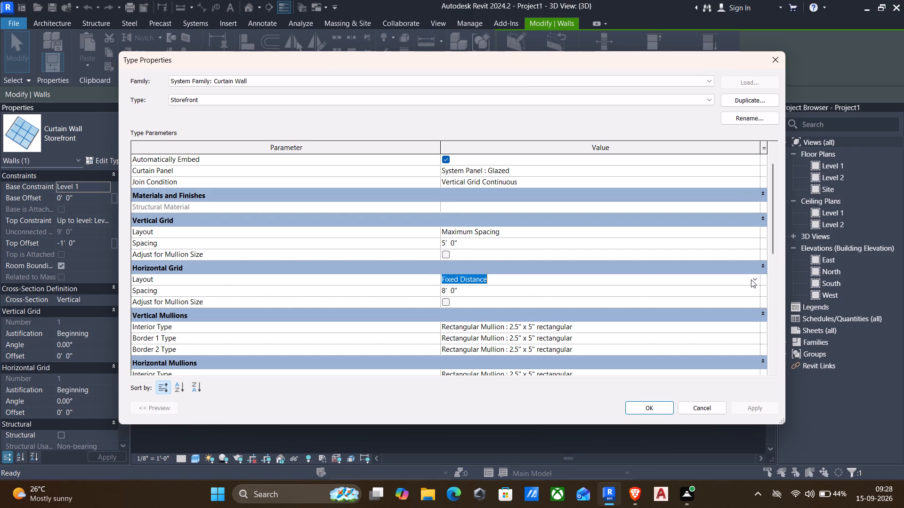
{"action": "left_click", "coordinate": [751, 279]}
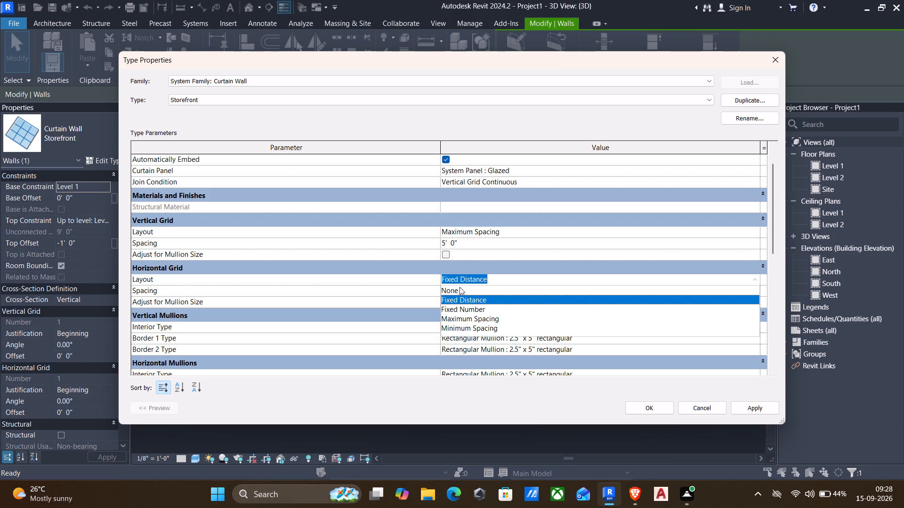
{"action": "left_click", "coordinate": [460, 287]}
{"action": "left_click", "coordinate": [653, 401]}
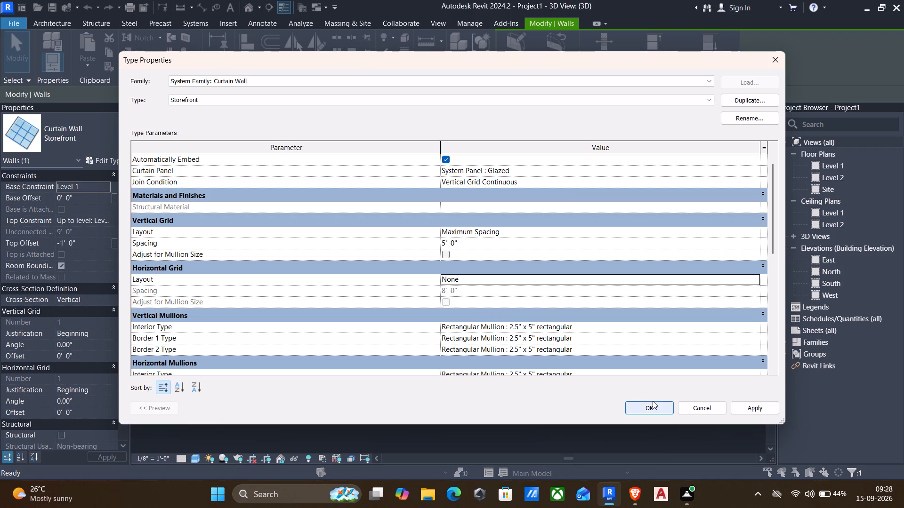
{"action": "left_click", "coordinate": [378, 282]}
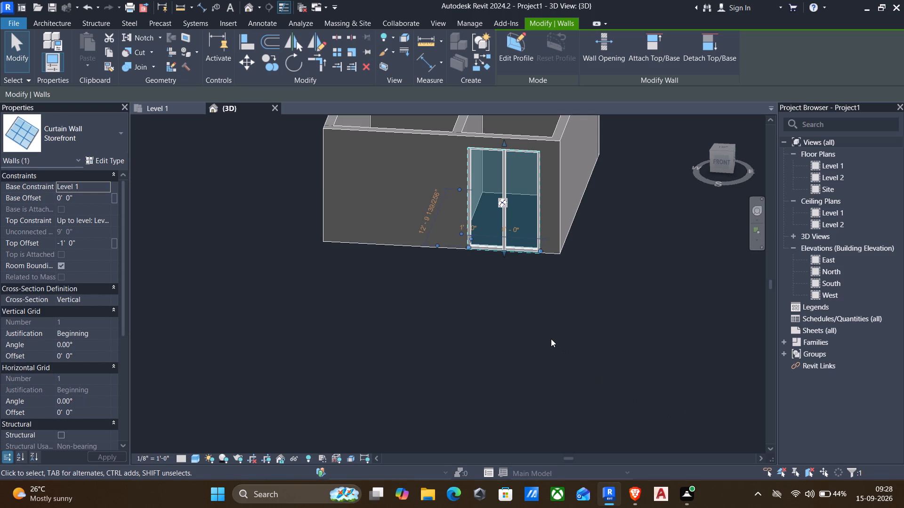
{"action": "key", "text": "Escape"}
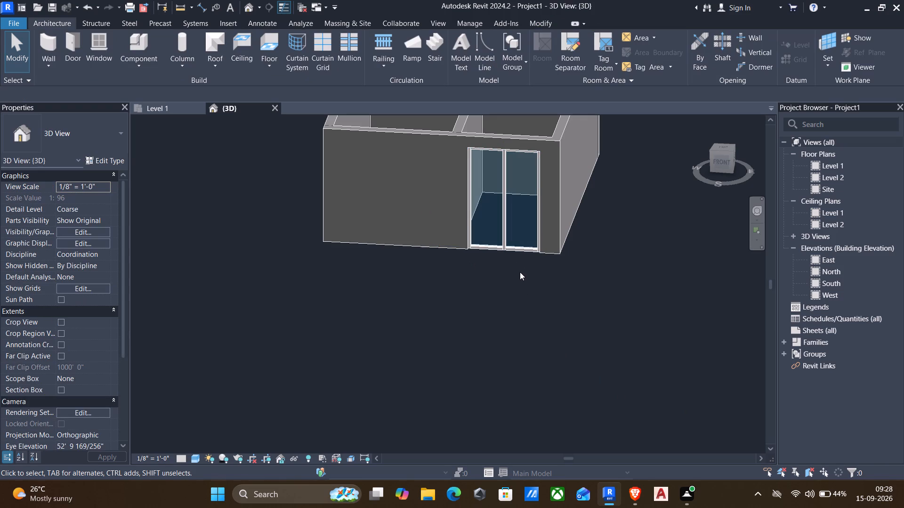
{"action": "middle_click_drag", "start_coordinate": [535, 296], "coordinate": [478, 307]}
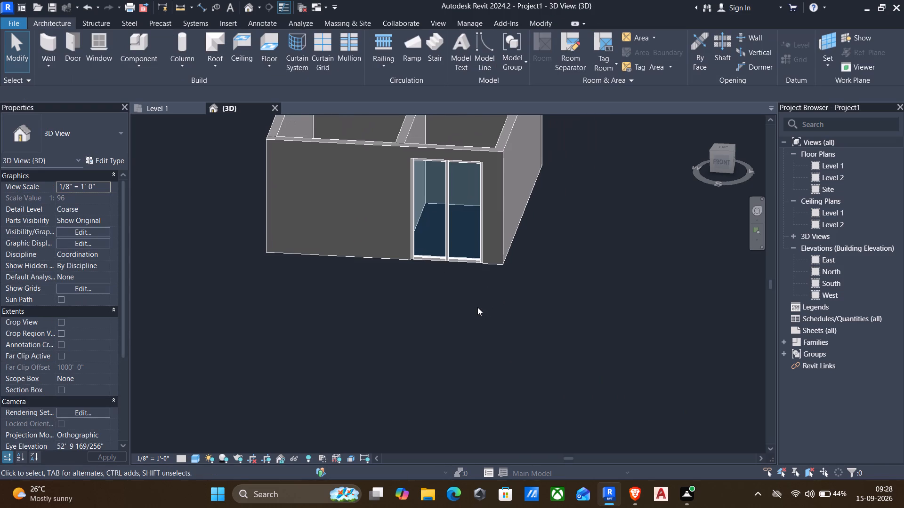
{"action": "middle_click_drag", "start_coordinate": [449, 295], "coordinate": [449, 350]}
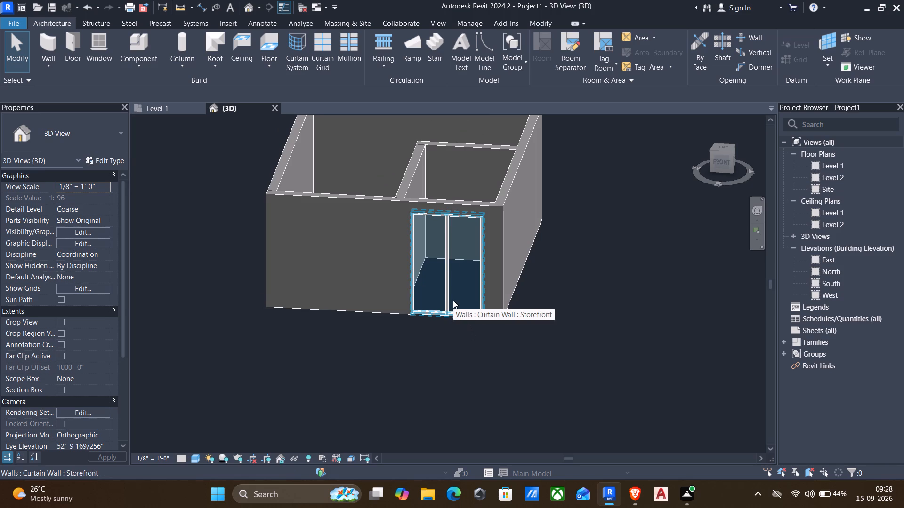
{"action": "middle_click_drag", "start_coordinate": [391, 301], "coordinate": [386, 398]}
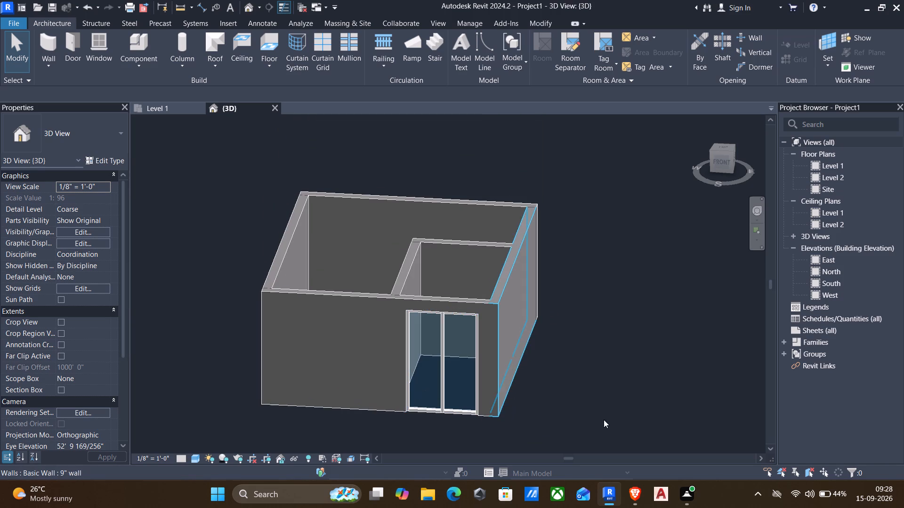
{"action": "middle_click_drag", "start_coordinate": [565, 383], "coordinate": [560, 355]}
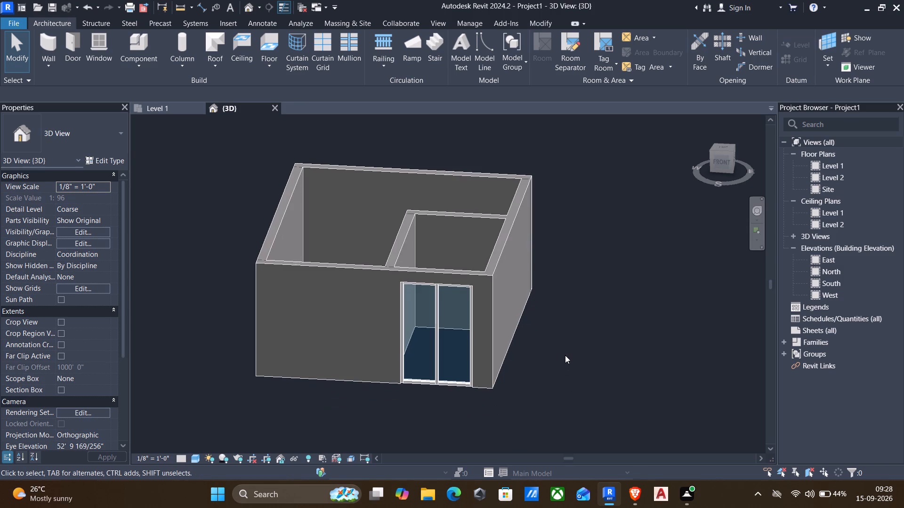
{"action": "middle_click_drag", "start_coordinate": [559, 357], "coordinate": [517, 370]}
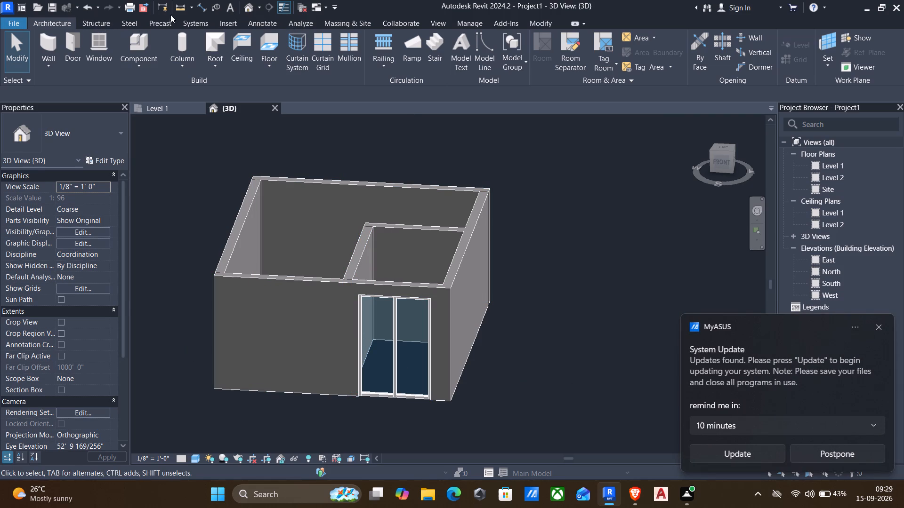
On Level 1, create a similar Storefront curtain wall about 6' long in the bottom wall left of the partition, and check it in 3D.
{"action": "left_click", "coordinate": [160, 110]}
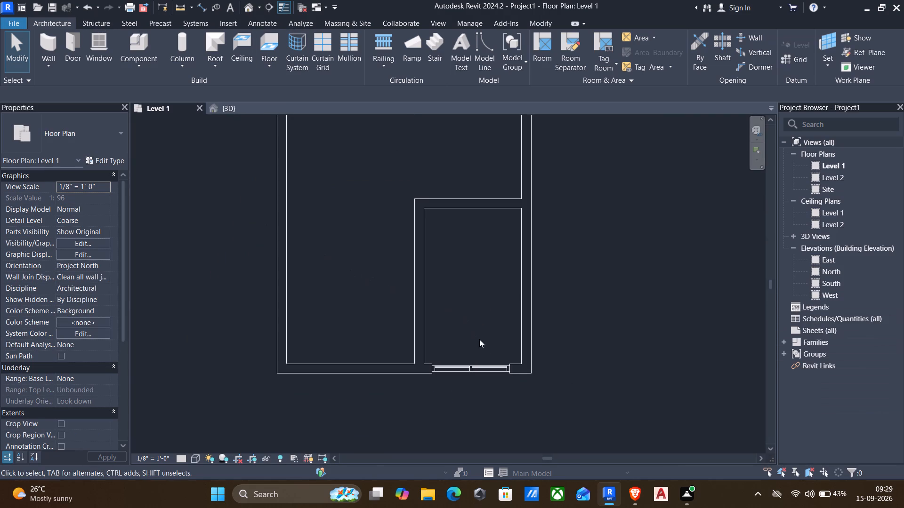
{"action": "left_click", "coordinate": [452, 369]}
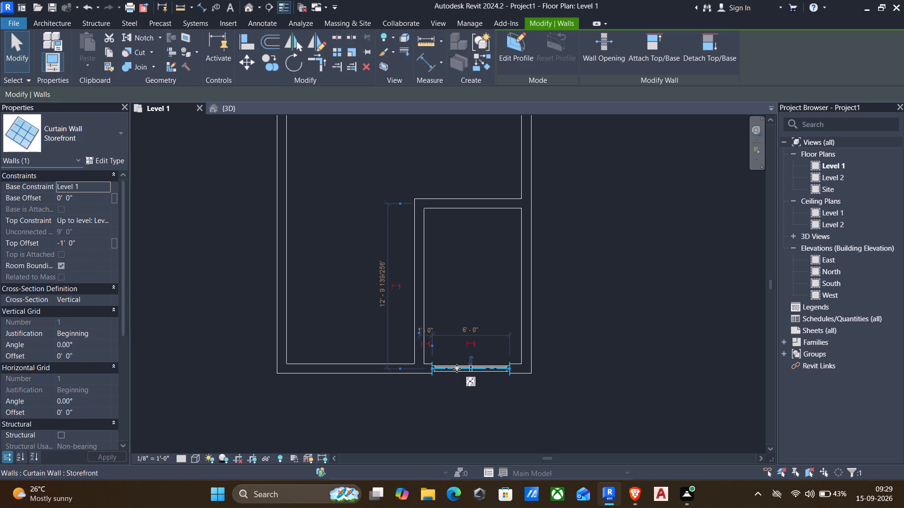
{"action": "type", "text": "cs"}
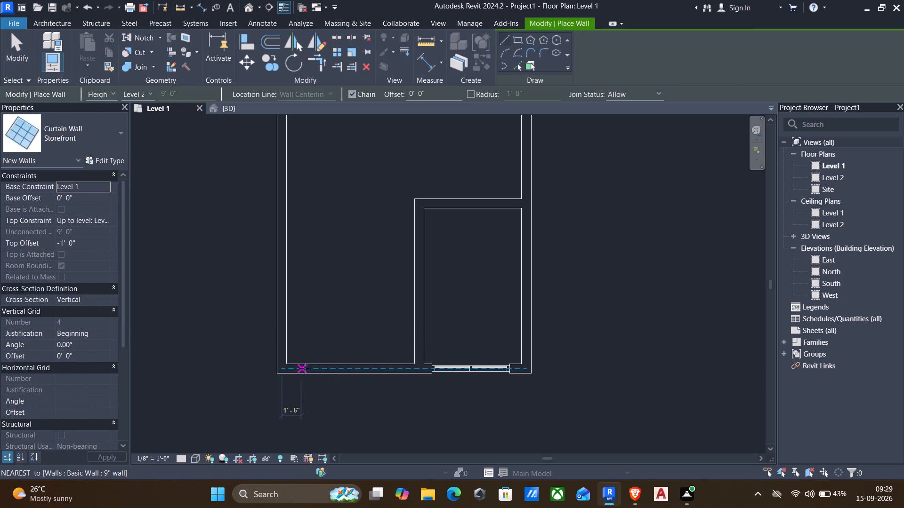
{"action": "left_click", "coordinate": [311, 368]}
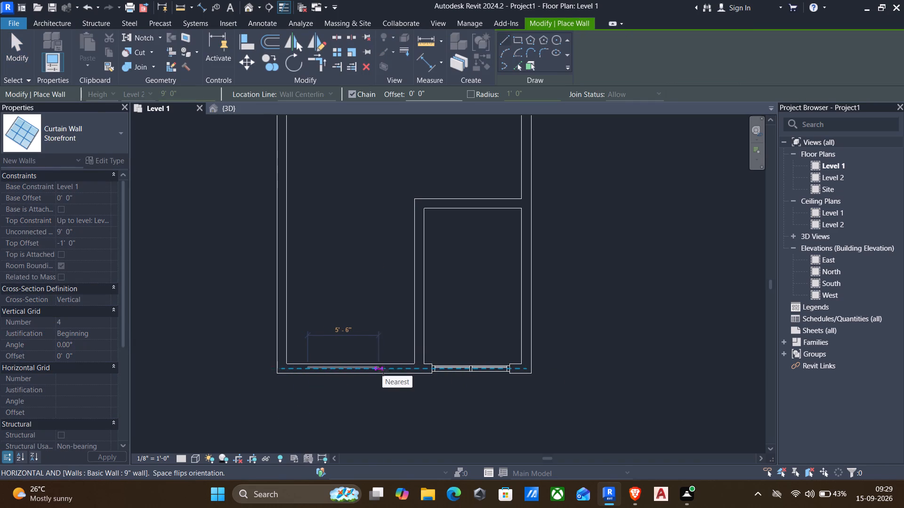
{"action": "left_click", "coordinate": [388, 370]}
{"action": "key", "text": "Escape"}
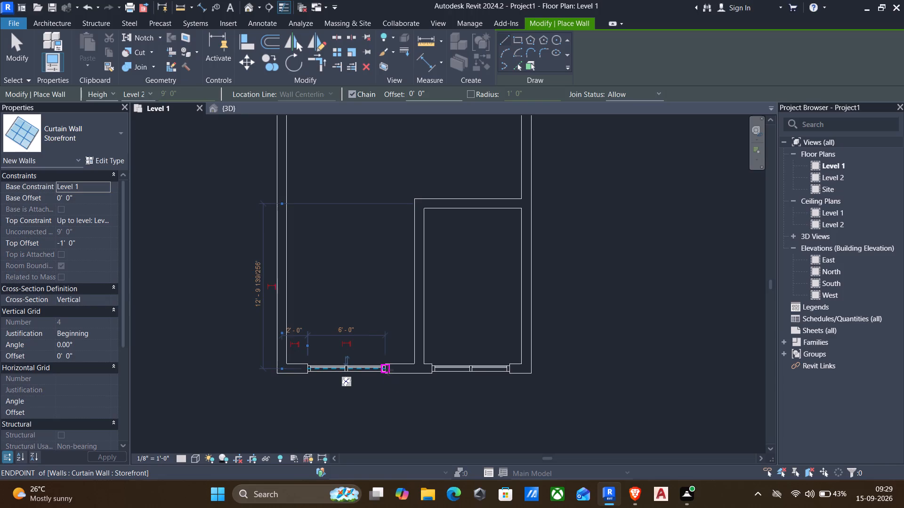
{"action": "left_click", "coordinate": [230, 109]}
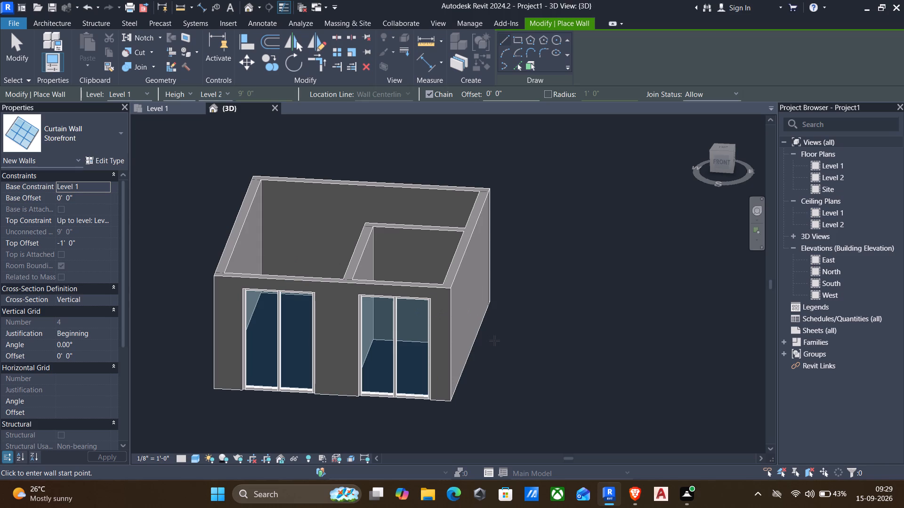
{"action": "key", "text": "Escape"}
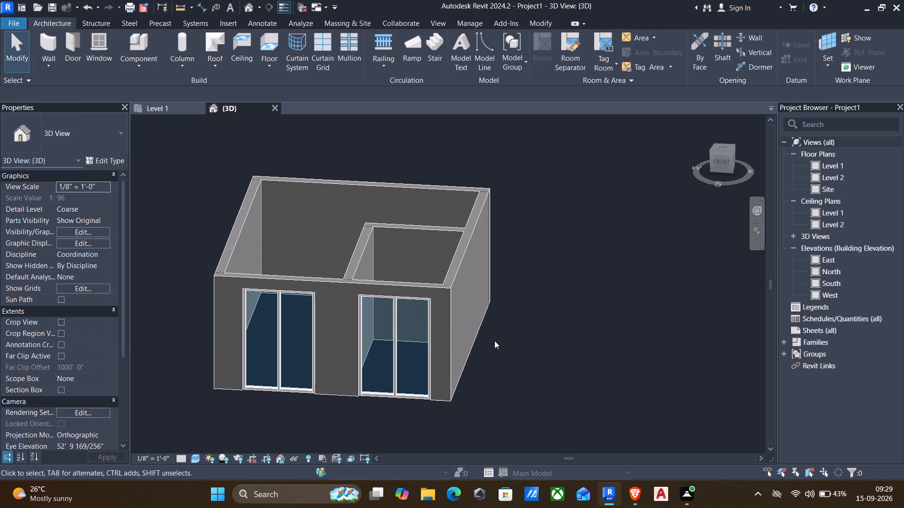
Open the East building elevation.
{"action": "double_click", "coordinate": [839, 262]}
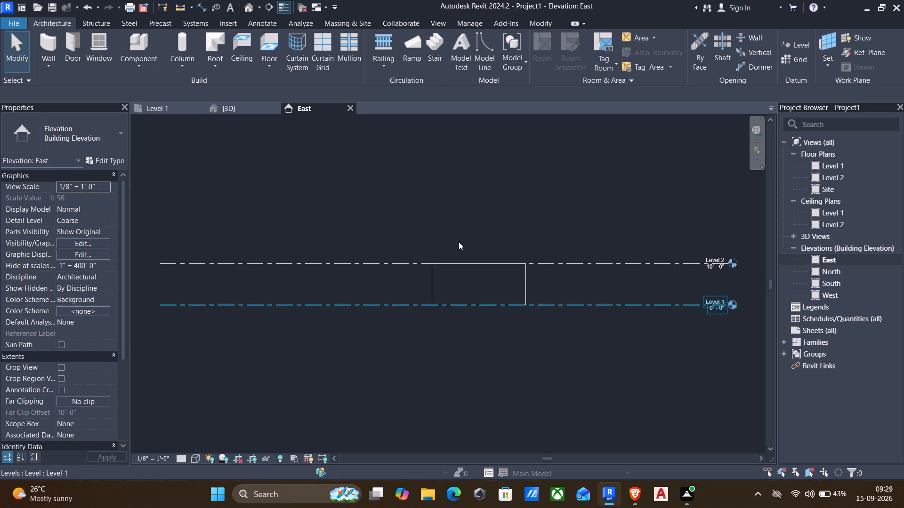
On Level 1, place a Fixed 36" x 48" window in the right exterior wall, about 2'-6" above the horizontal partition.
{"action": "left_click", "coordinate": [149, 106]}
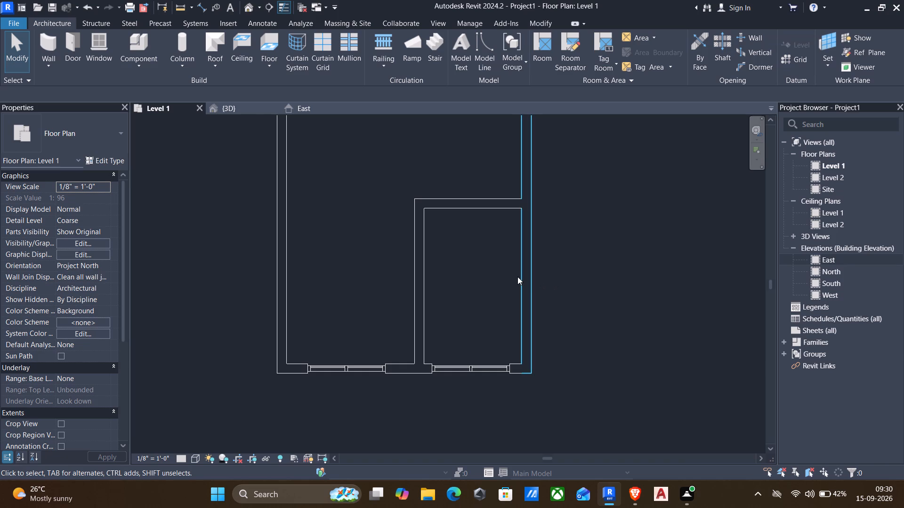
{"action": "middle_click_drag", "start_coordinate": [489, 258], "coordinate": [475, 264]}
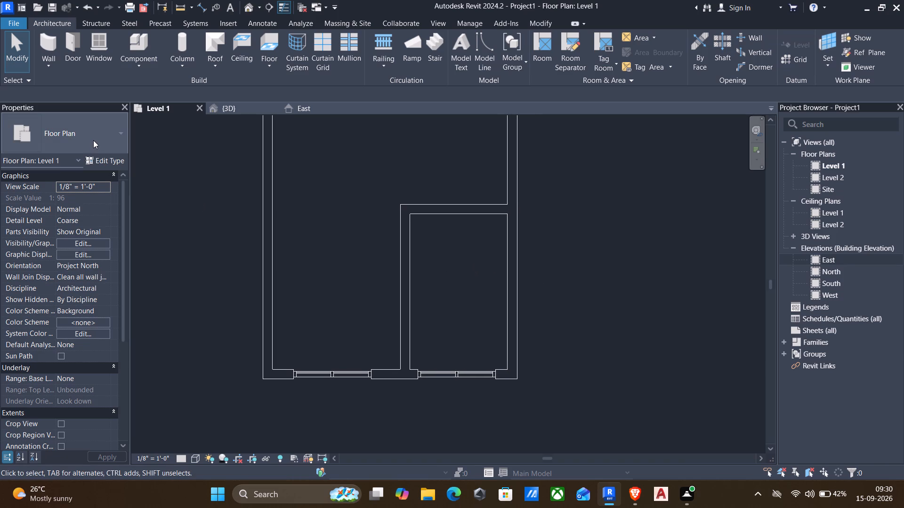
{"action": "key", "text": "w"}
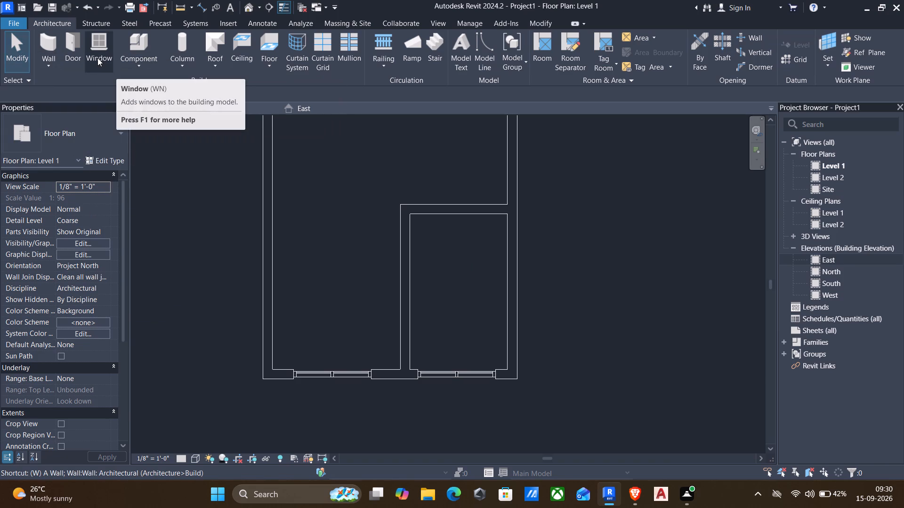
{"action": "key", "text": "m"}
{"action": "key", "text": "BackSpace"}
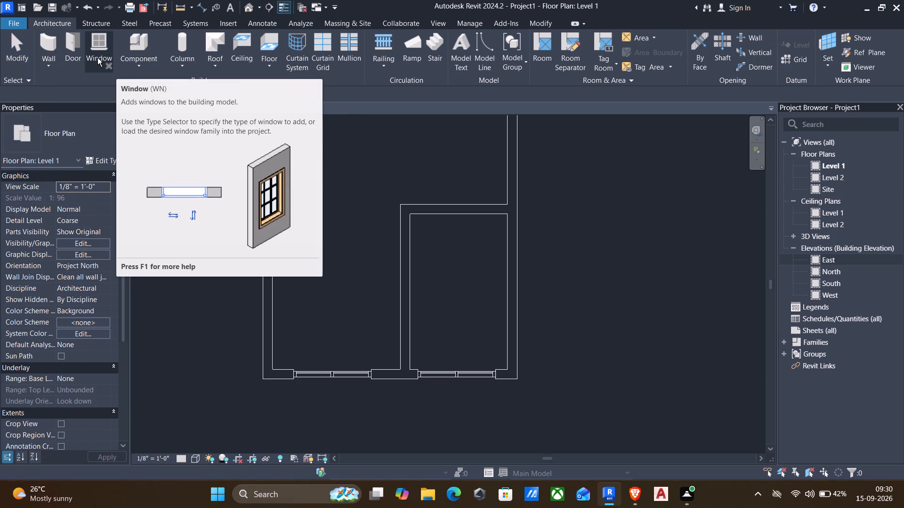
{"action": "type", "text": "wn"}
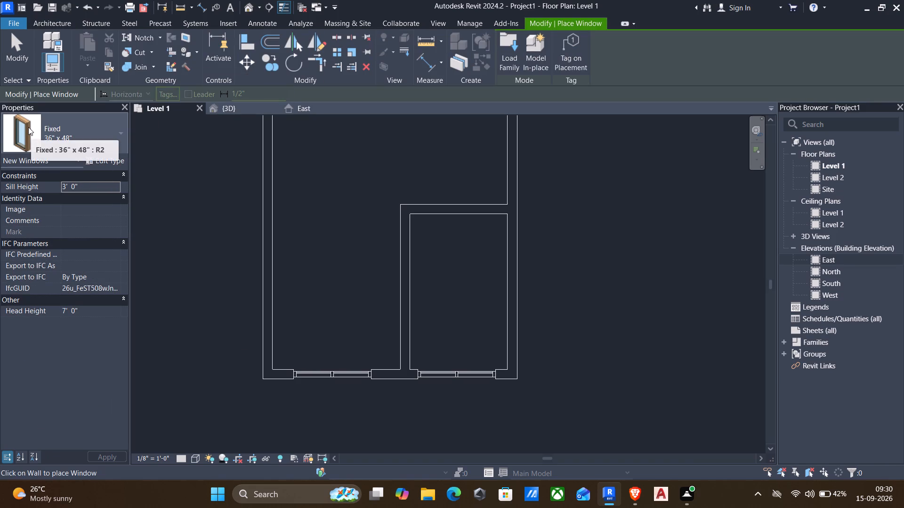
{"action": "middle_click_drag", "start_coordinate": [503, 183], "coordinate": [511, 245]}
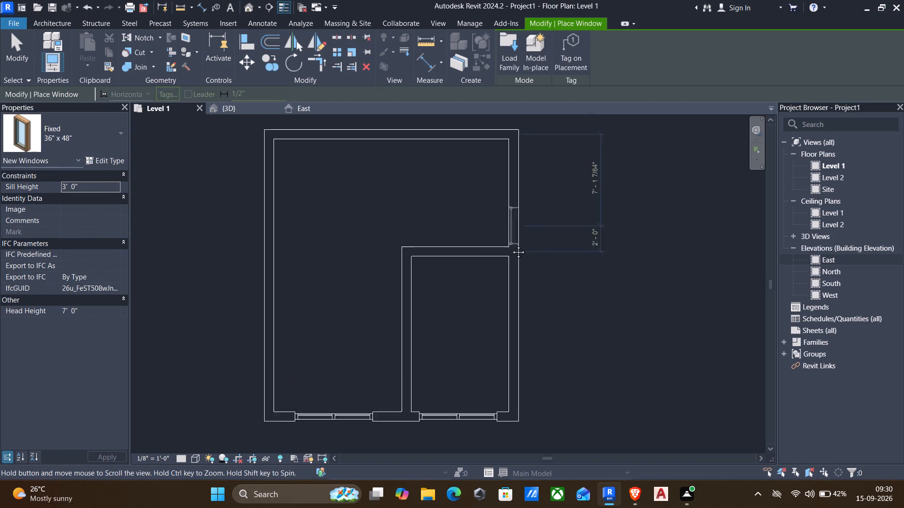
{"action": "middle_click_drag", "start_coordinate": [511, 245], "coordinate": [513, 252]}
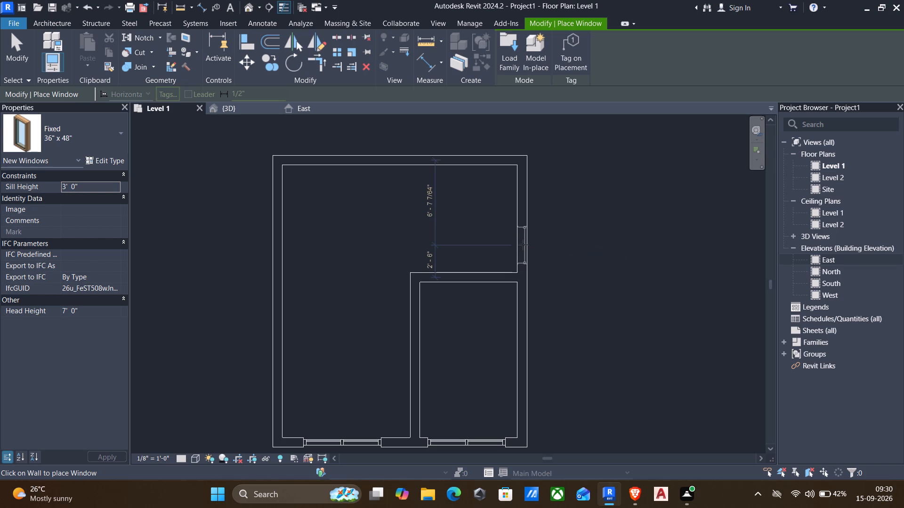
{"action": "left_click", "coordinate": [523, 245]}
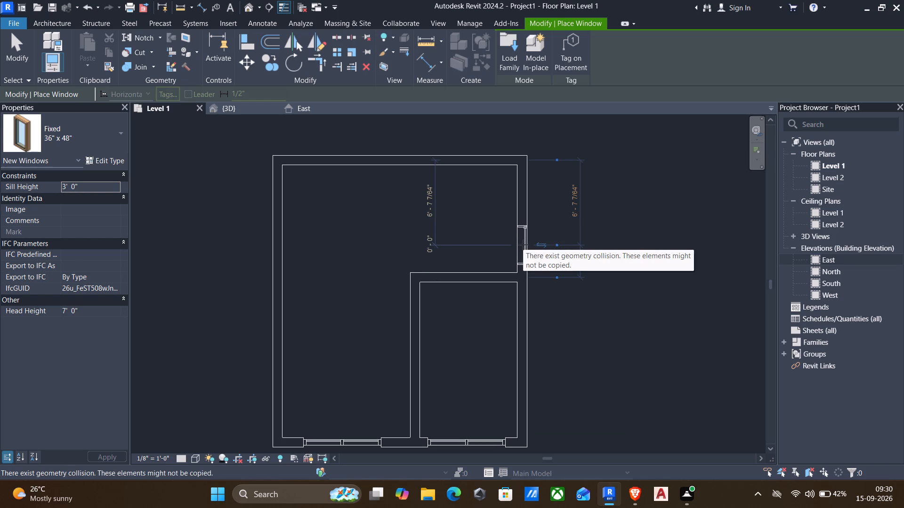
{"action": "key", "text": "Escape"}
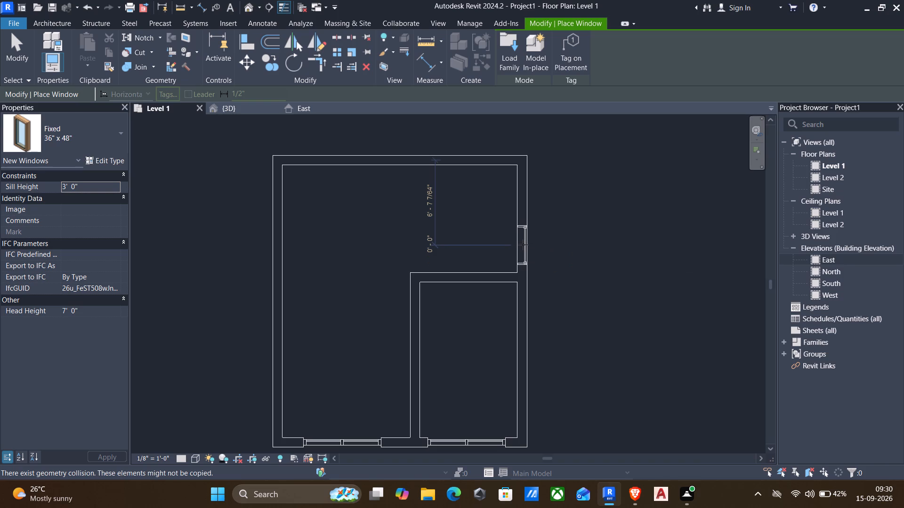
{"action": "middle_click_drag", "start_coordinate": [492, 281], "coordinate": [507, 254]}
{"action": "key", "text": "Escape"}
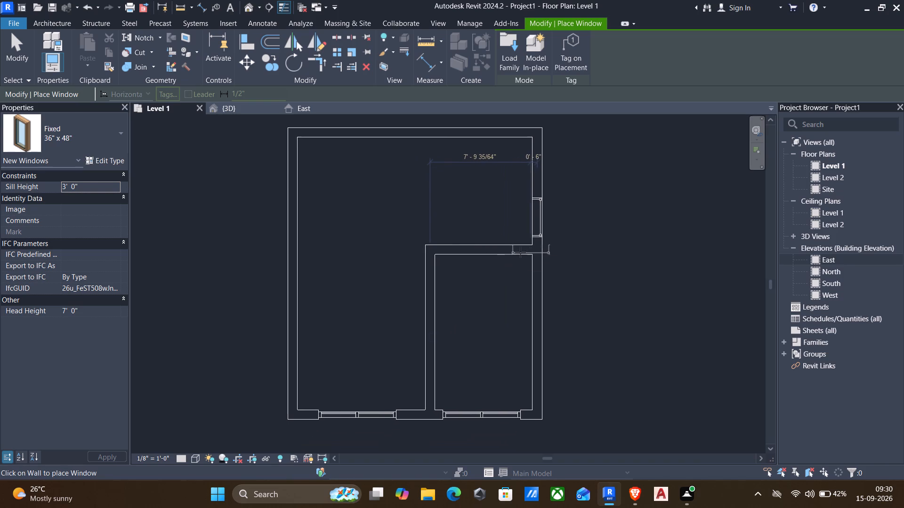
{"action": "scroll", "coordinate": [458, 257], "scroll_direction": "down", "scroll_amount": 2}
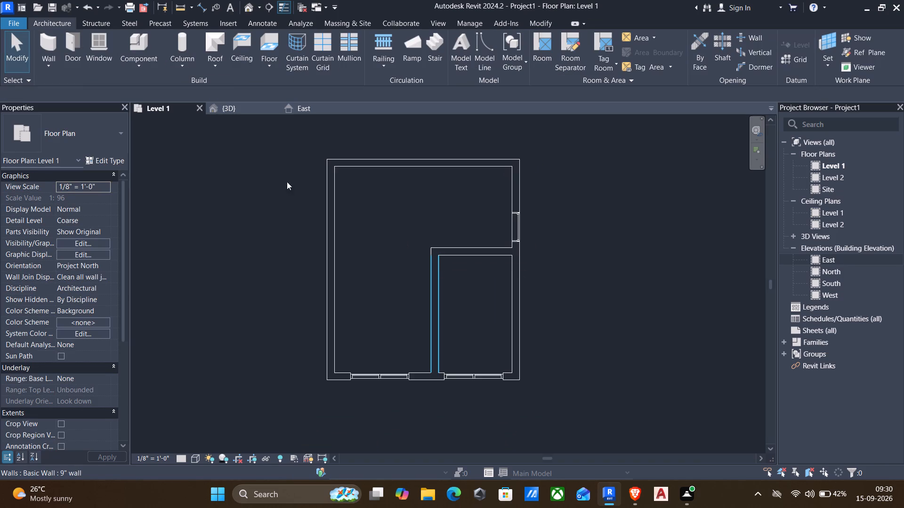
Examine the window and the Storefront openings from several angles in the 3D view.
{"action": "left_click", "coordinate": [238, 111]}
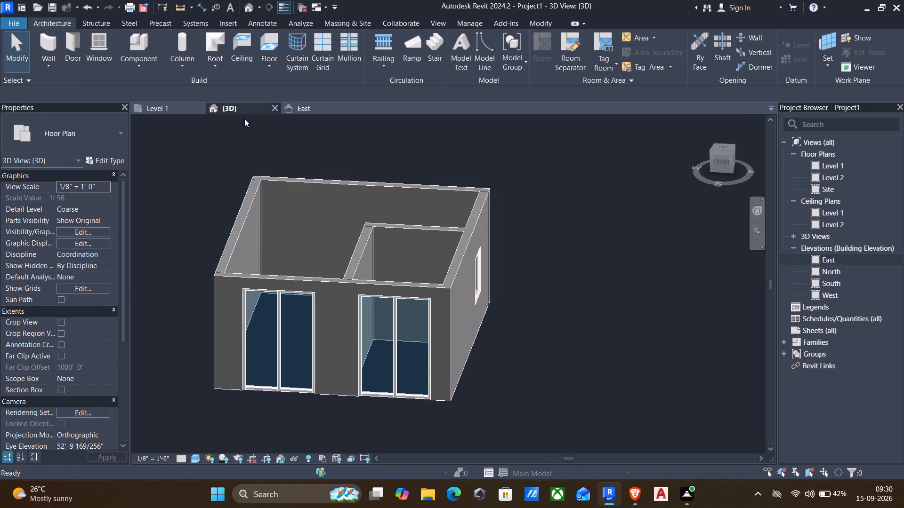
{"action": "middle_click_drag", "start_coordinate": [530, 286], "coordinate": [489, 289], "text": "shift"}
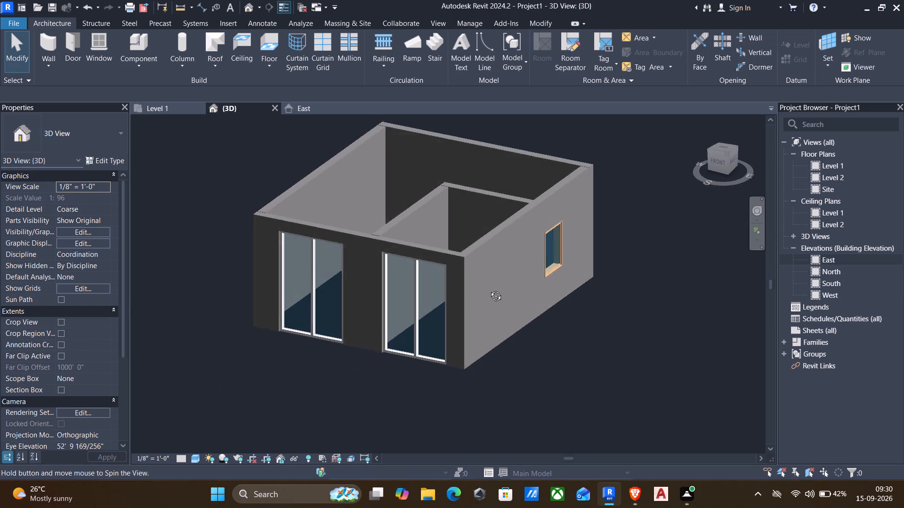
{"action": "middle_click_drag", "start_coordinate": [489, 289], "coordinate": [469, 290], "text": "shift"}
{"action": "scroll", "coordinate": [479, 290], "scroll_direction": "down", "scroll_amount": 1}
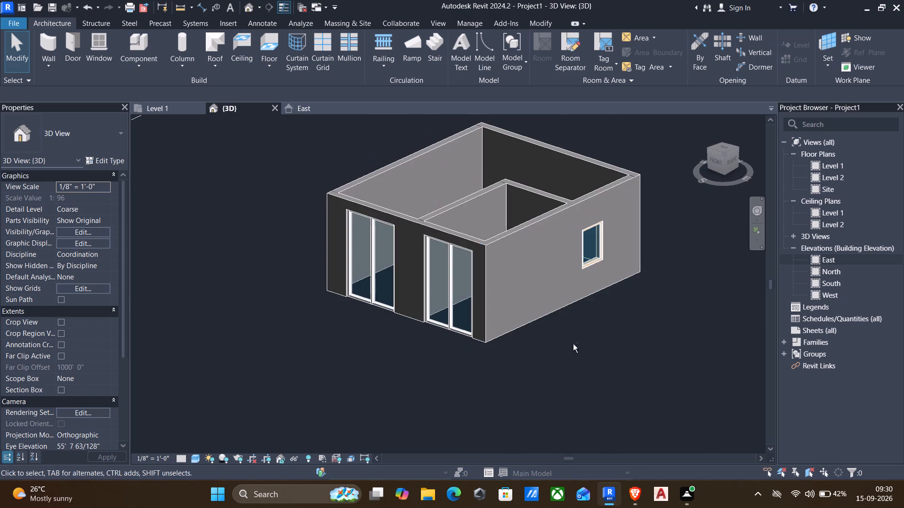
{"action": "middle_click_drag", "start_coordinate": [587, 344], "coordinate": [616, 341], "text": "shift"}
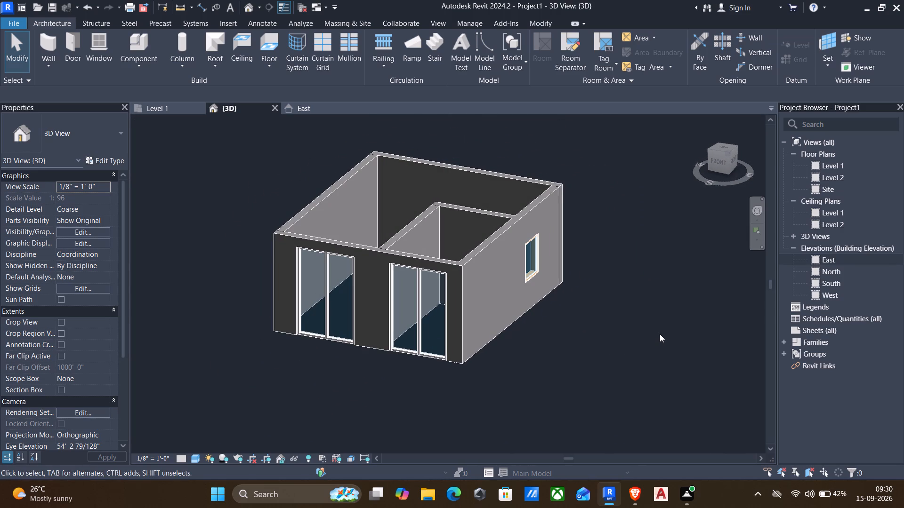
{"action": "middle_click_drag", "start_coordinate": [528, 346], "coordinate": [526, 350]}
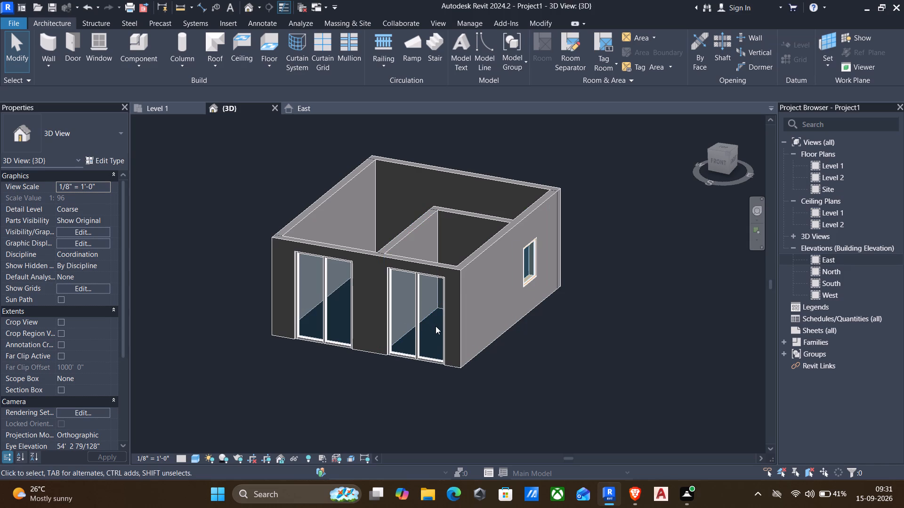
{"action": "scroll", "coordinate": [342, 206], "scroll_direction": "down", "scroll_amount": 2}
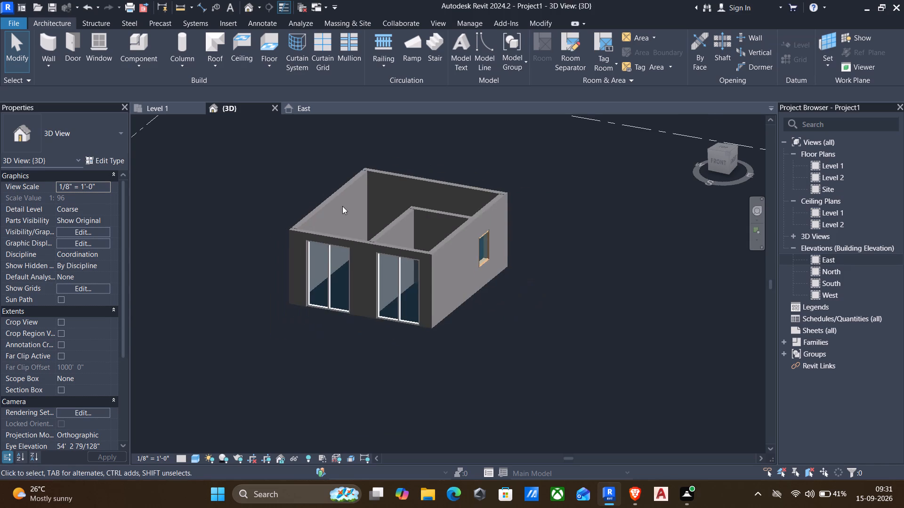
{"action": "scroll", "coordinate": [264, 143], "scroll_direction": "down", "scroll_amount": 2}
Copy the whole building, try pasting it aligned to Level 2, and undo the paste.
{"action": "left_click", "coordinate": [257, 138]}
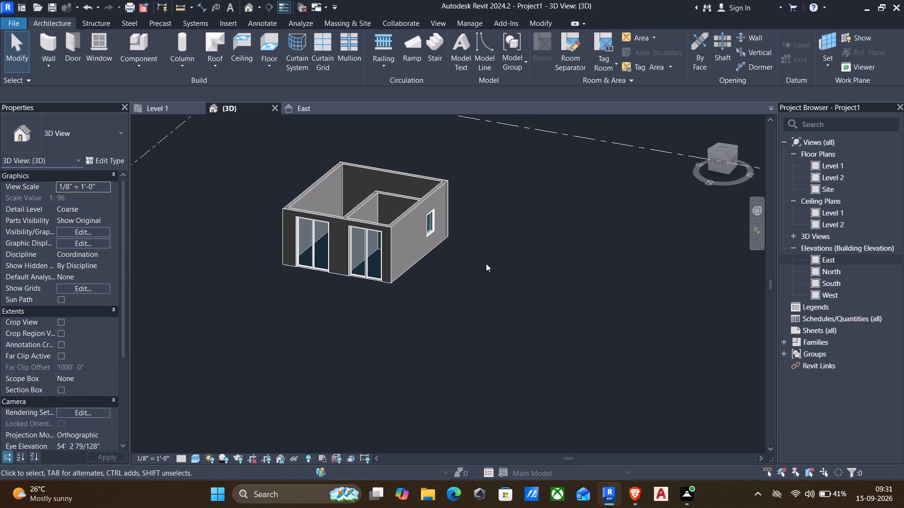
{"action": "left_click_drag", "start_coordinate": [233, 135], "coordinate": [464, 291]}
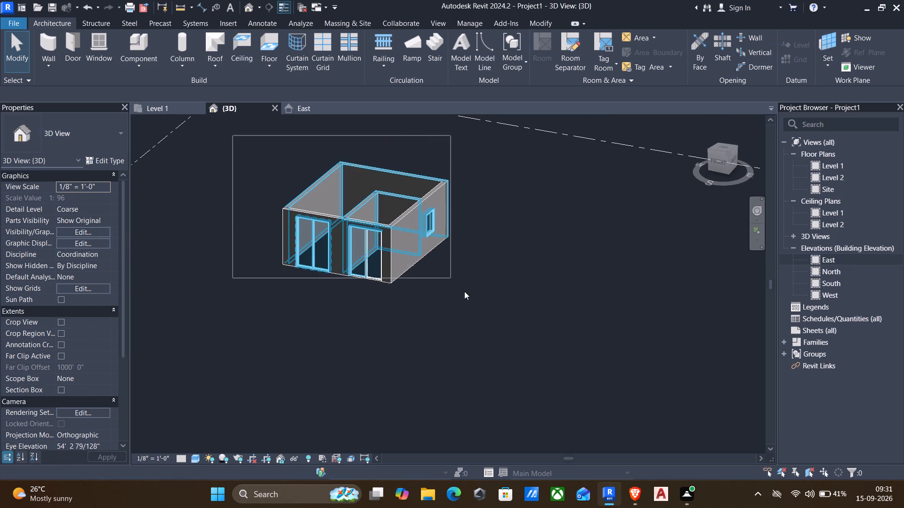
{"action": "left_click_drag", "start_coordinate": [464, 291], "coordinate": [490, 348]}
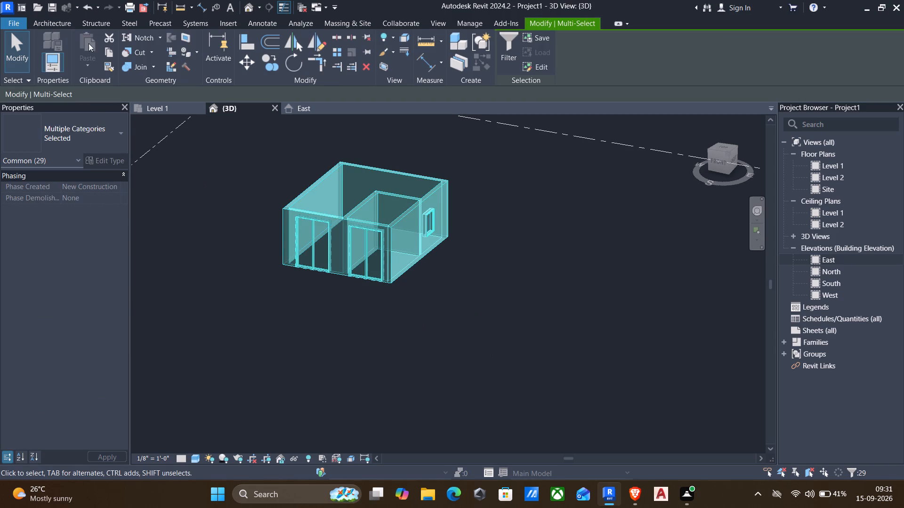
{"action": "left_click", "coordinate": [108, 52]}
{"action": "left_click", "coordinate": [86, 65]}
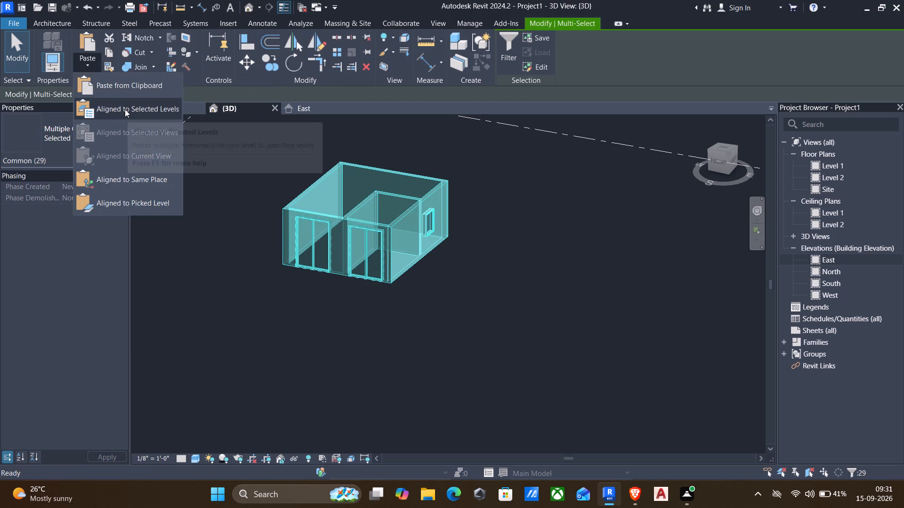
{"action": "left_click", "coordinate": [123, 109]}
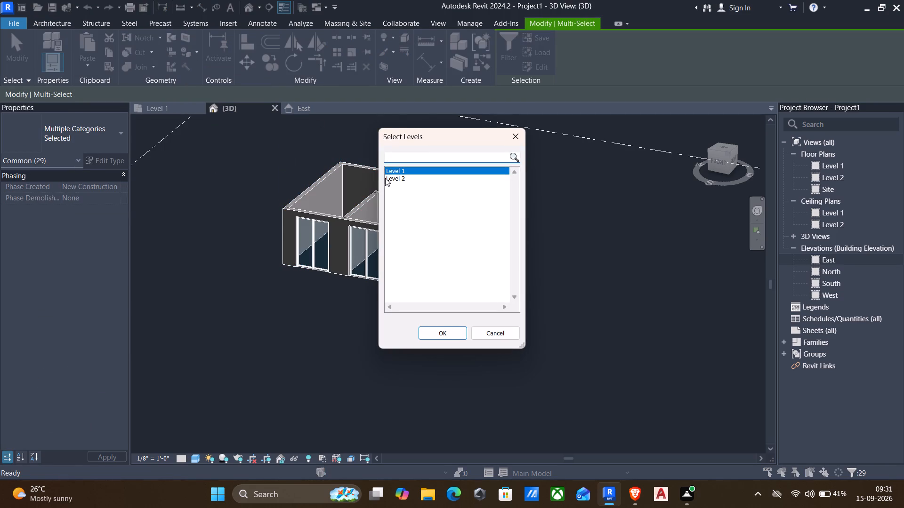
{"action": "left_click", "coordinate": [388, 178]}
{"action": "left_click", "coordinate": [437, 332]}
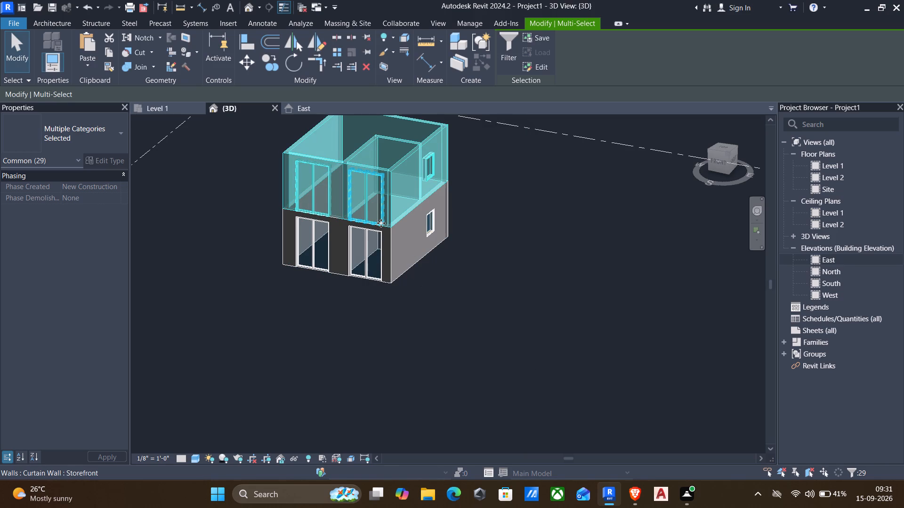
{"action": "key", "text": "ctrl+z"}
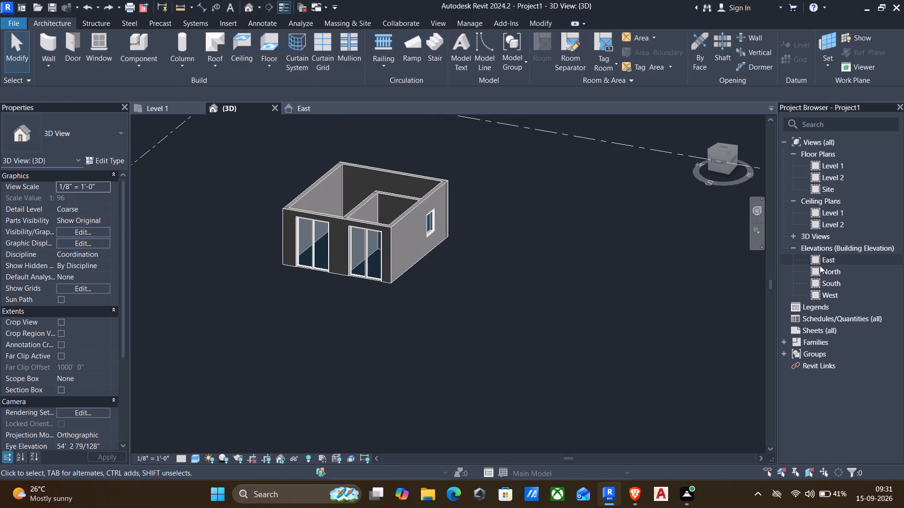
In the North elevation, draw a new full-length level offset 6" above Level 2.
{"action": "double_click", "coordinate": [835, 272]}
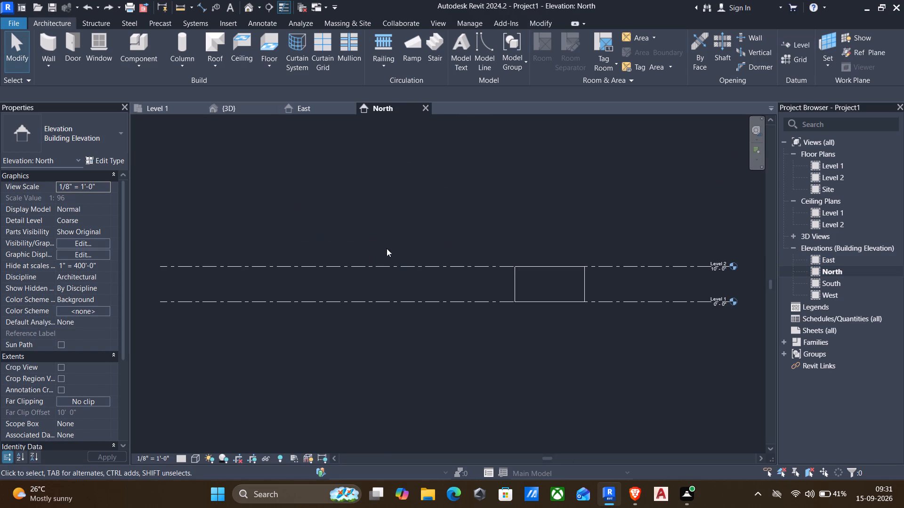
{"action": "type", "text": "ll"}
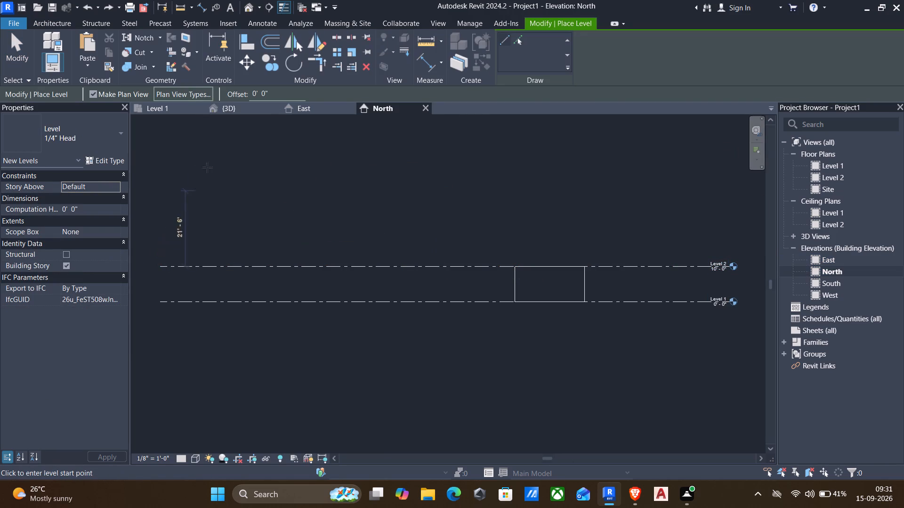
{"action": "left_click_drag", "start_coordinate": [280, 93], "coordinate": [74, 91]}
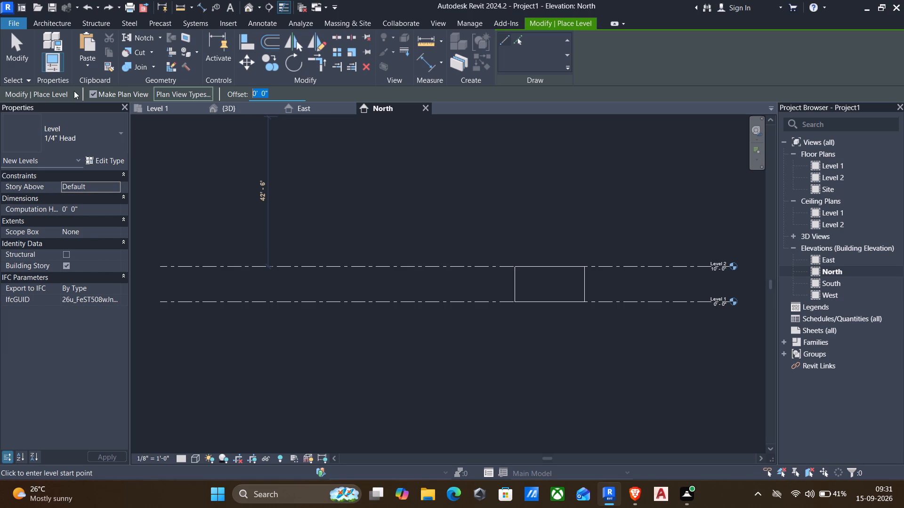
{"action": "type", "text": "6\""}
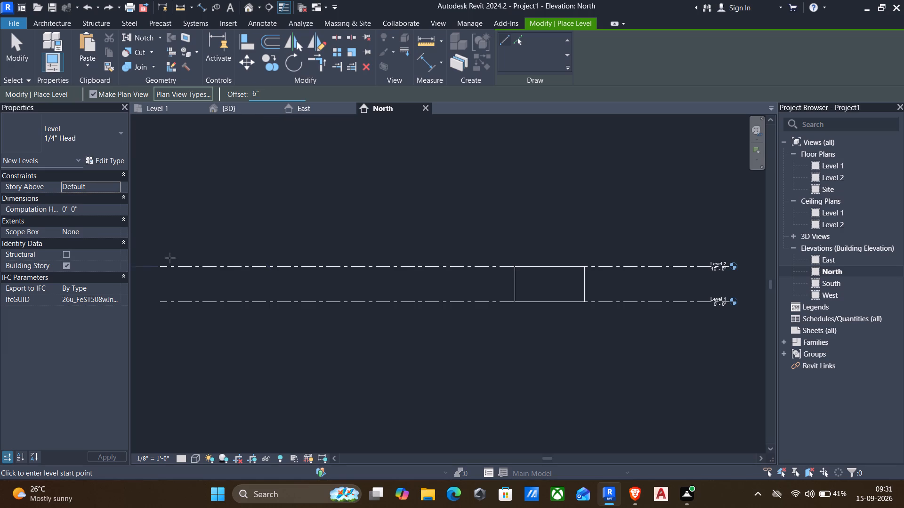
{"action": "key", "text": "Return"}
{"action": "left_click", "coordinate": [161, 265]}
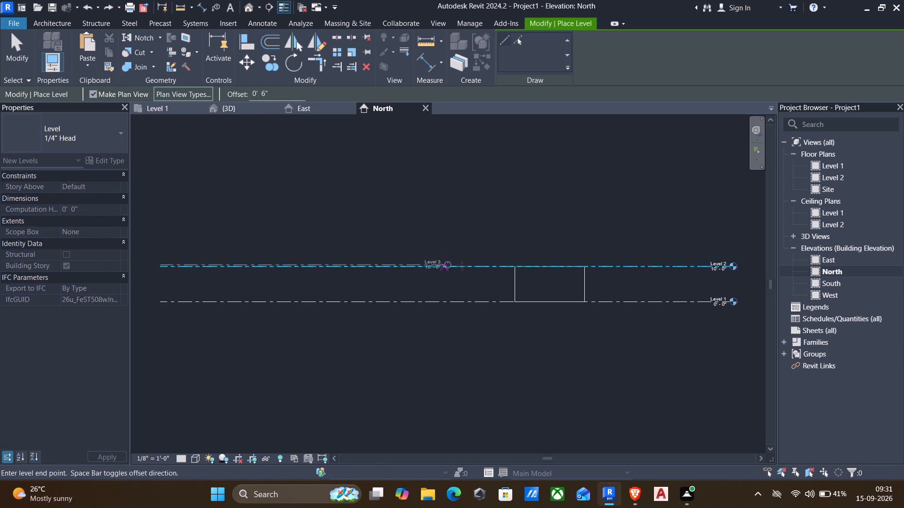
{"action": "left_click", "coordinate": [731, 262]}
{"action": "key", "text": "Escape"}
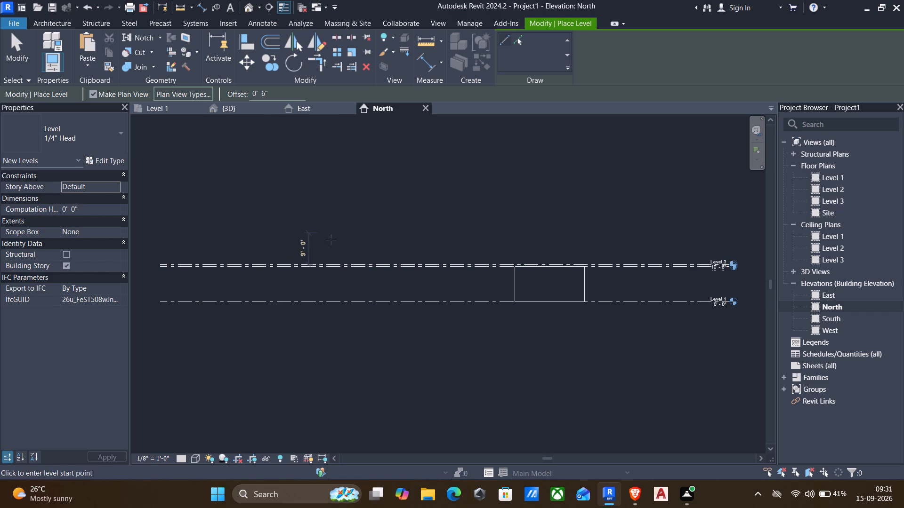
{"action": "key", "text": "Escape"}
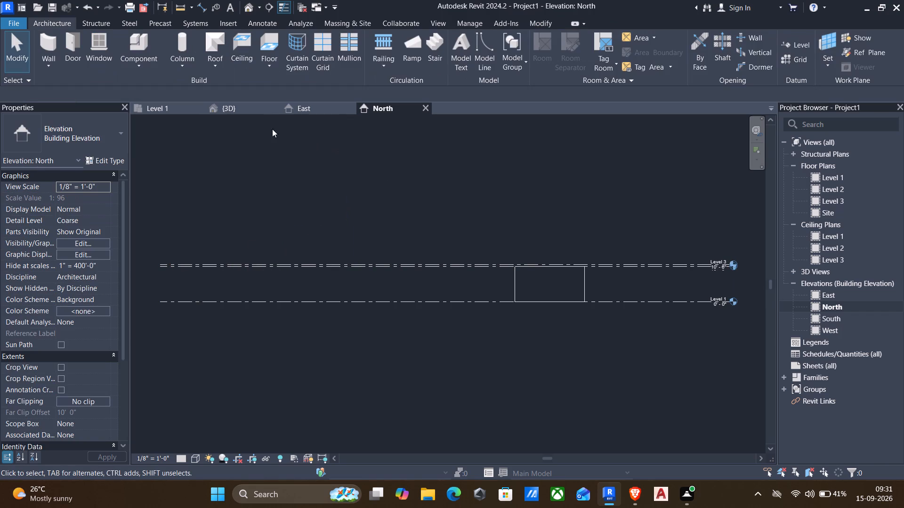
Check the building in 3D and return to the Level 1 floor plan.
{"action": "left_click", "coordinate": [168, 107]}
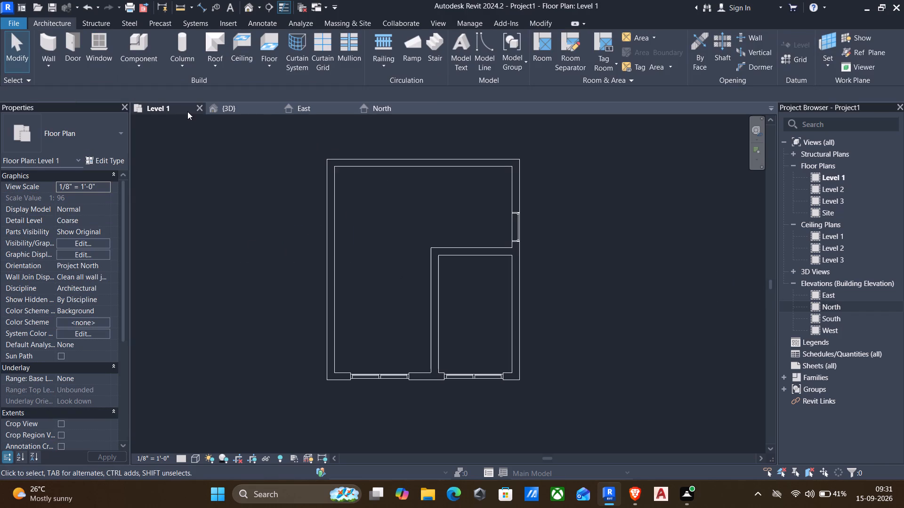
{"action": "left_click", "coordinate": [223, 109]}
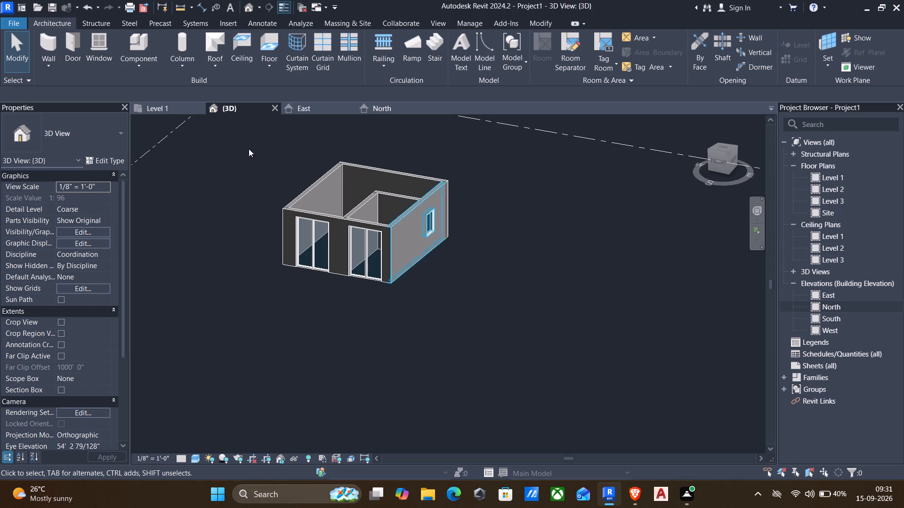
{"action": "left_click", "coordinate": [148, 112]}
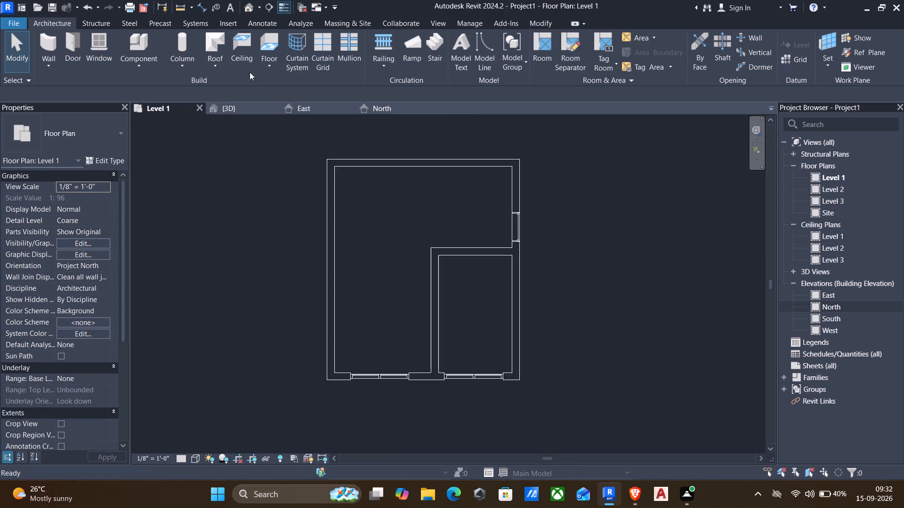
Start a floor on Level 1 and duplicate the Generic - 12" floor type as 6" floor.
{"action": "left_click", "coordinate": [266, 65]}
{"action": "left_click_drag", "start_coordinate": [300, 84], "coordinate": [294, 87]}
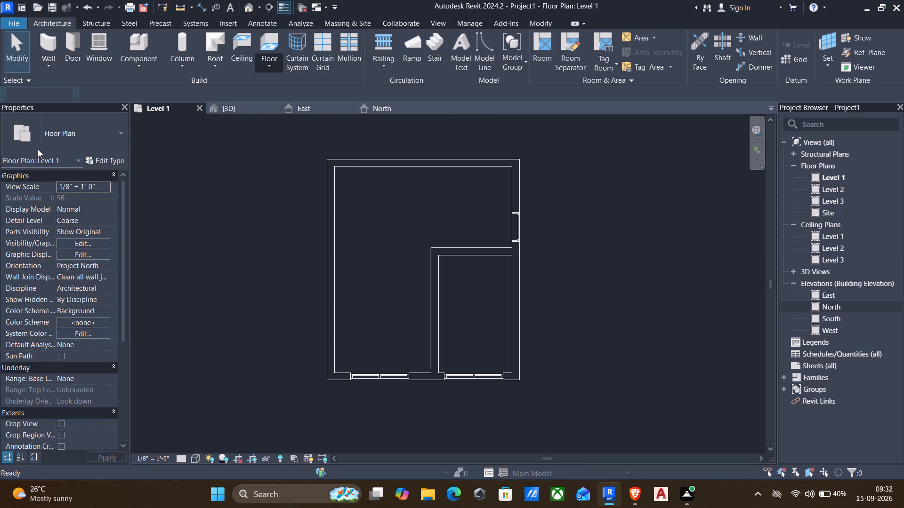
{"action": "left_click", "coordinate": [104, 159]}
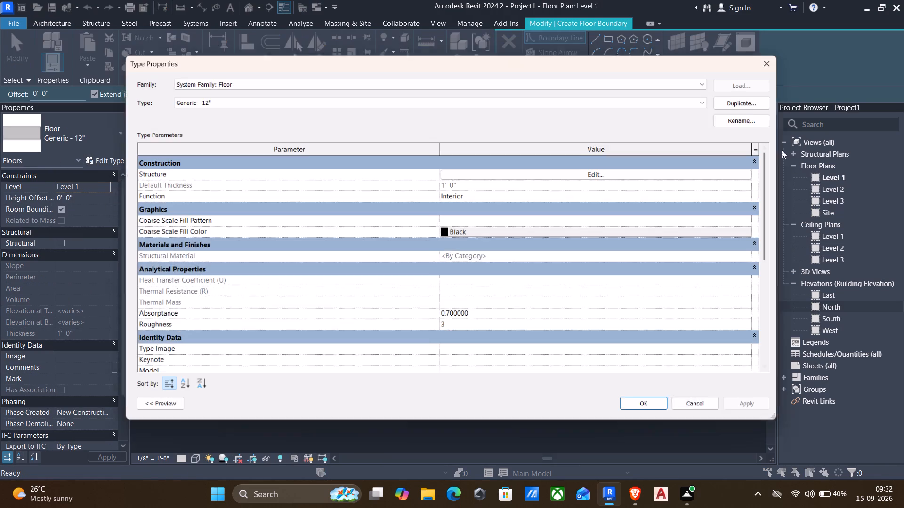
{"action": "left_click", "coordinate": [735, 101]}
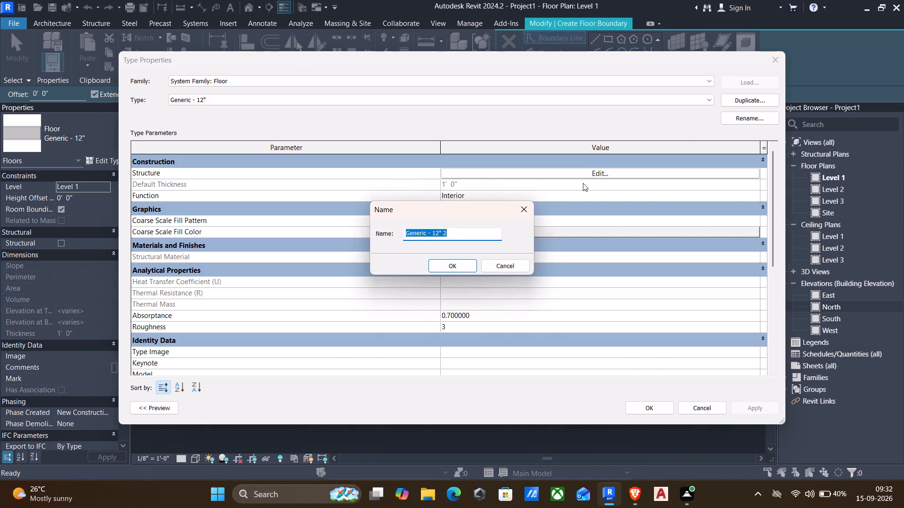
{"action": "key", "text": "BackSpace"}
{"action": "type", "text": "6\" floor"}
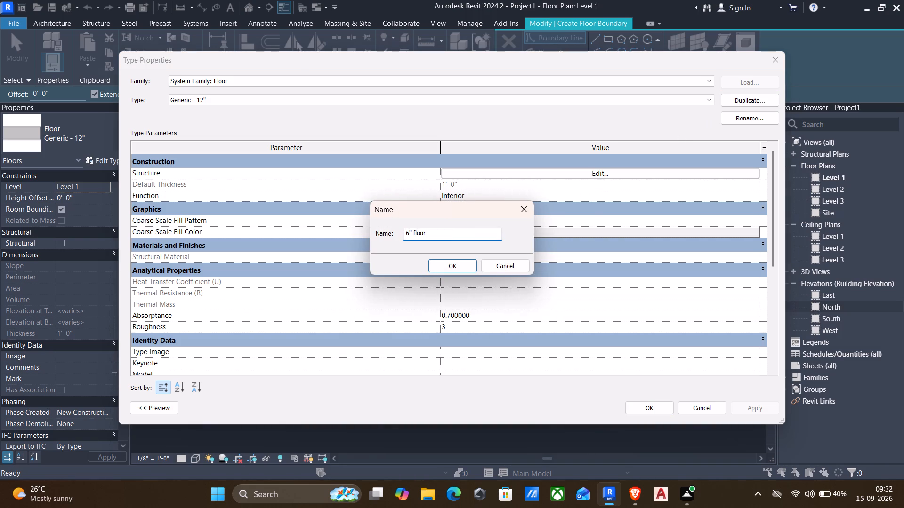
{"action": "left_click", "coordinate": [462, 266]}
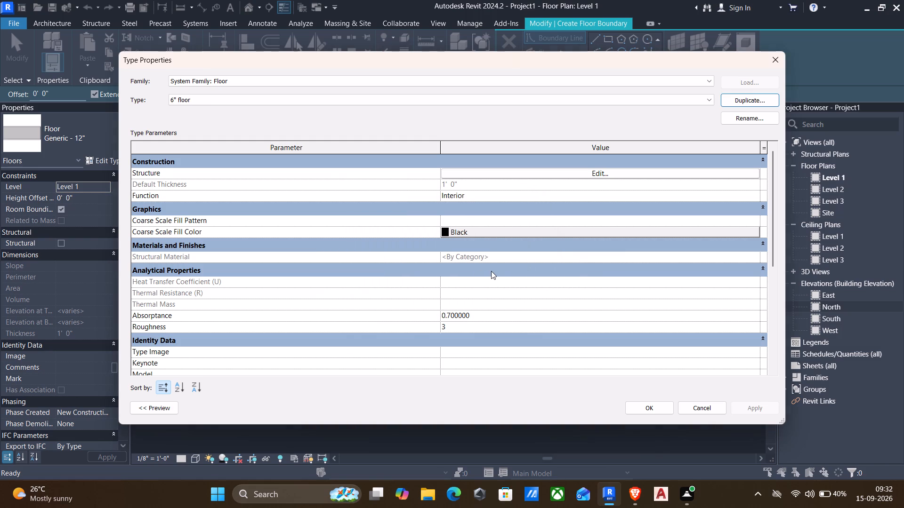
Set the structure layer of the 6" floor type to 6" thick and apply the type changes.
{"action": "left_click", "coordinate": [597, 169]}
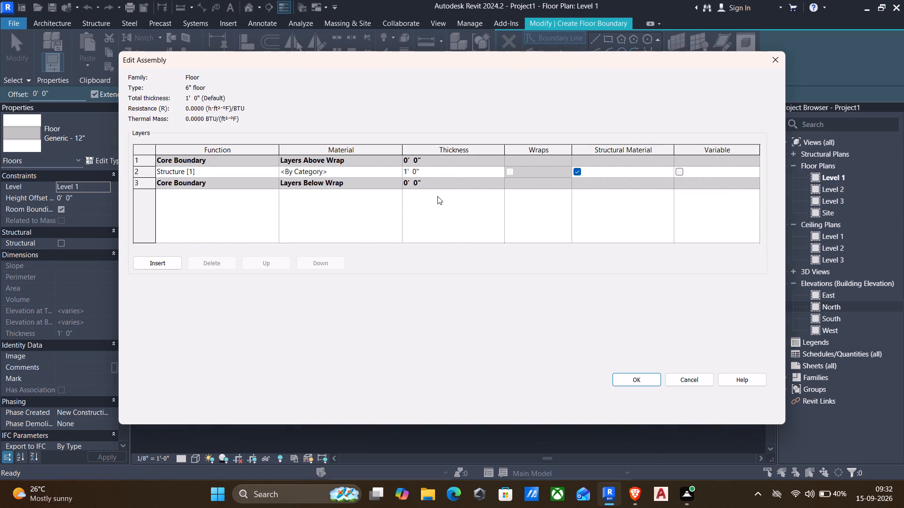
{"action": "left_click", "coordinate": [437, 171]}
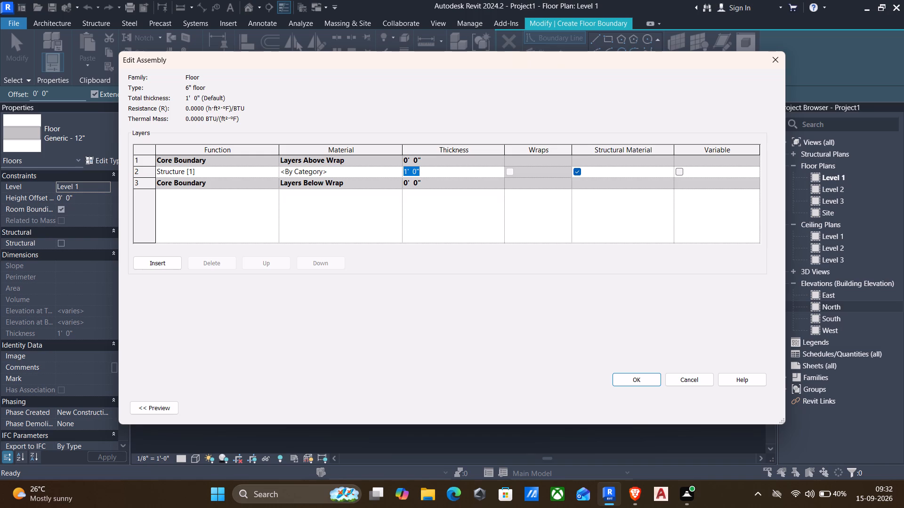
{"action": "type", "text": "6\""}
{"action": "key", "text": "Return"}
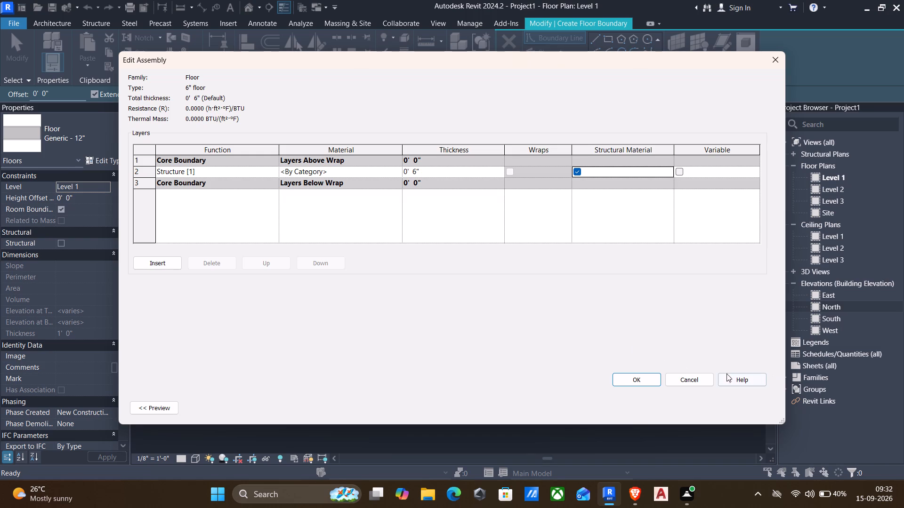
{"action": "left_click", "coordinate": [633, 381]}
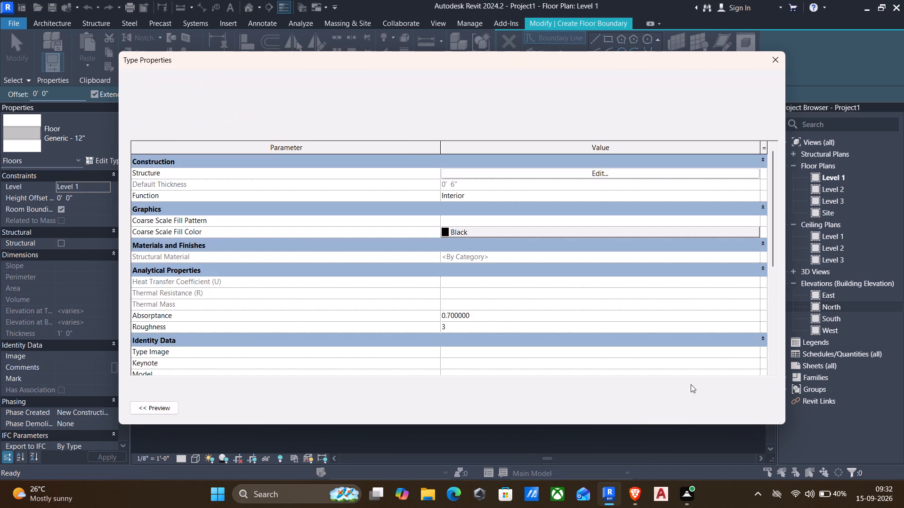
{"action": "left_click", "coordinate": [755, 406]}
{"action": "left_click", "coordinate": [658, 408]}
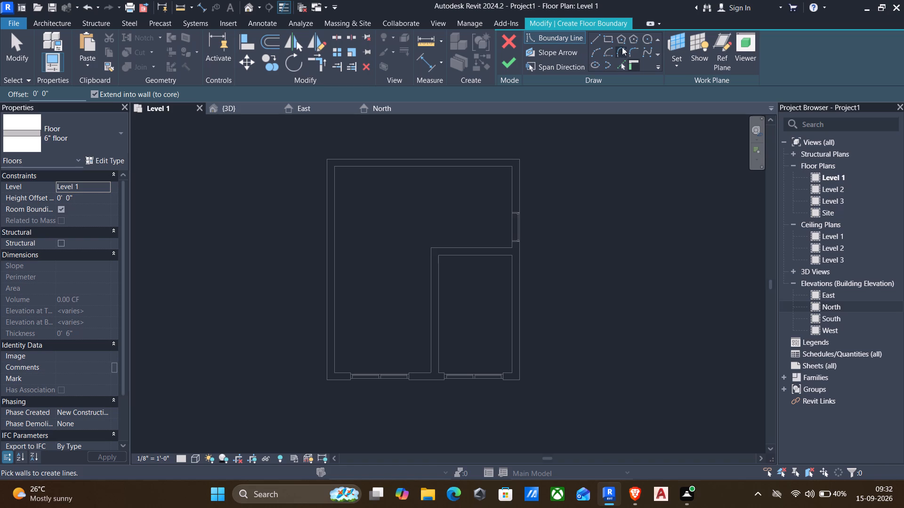
Sketch a rectangular floor boundary along the building's outer wall faces, corner to corner, and finish the floor.
{"action": "left_click", "coordinate": [608, 41]}
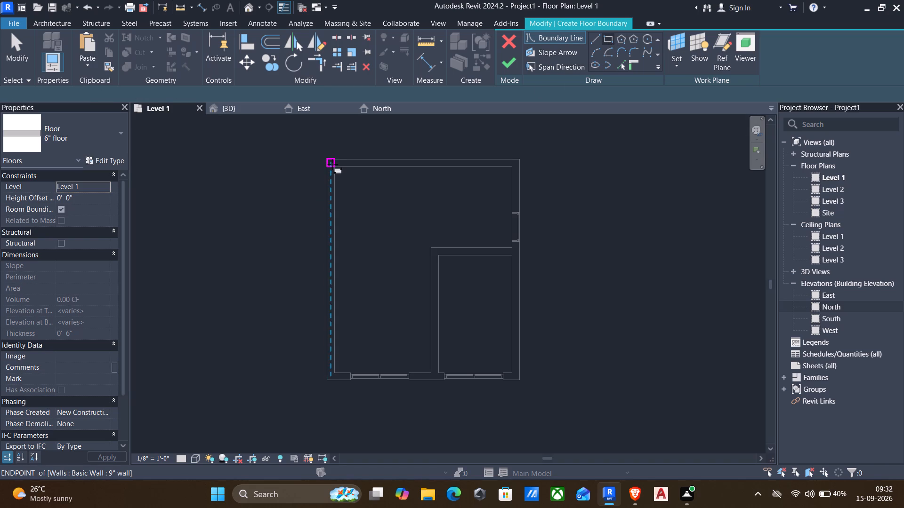
{"action": "scroll", "coordinate": [333, 164], "scroll_direction": "up", "scroll_amount": 2}
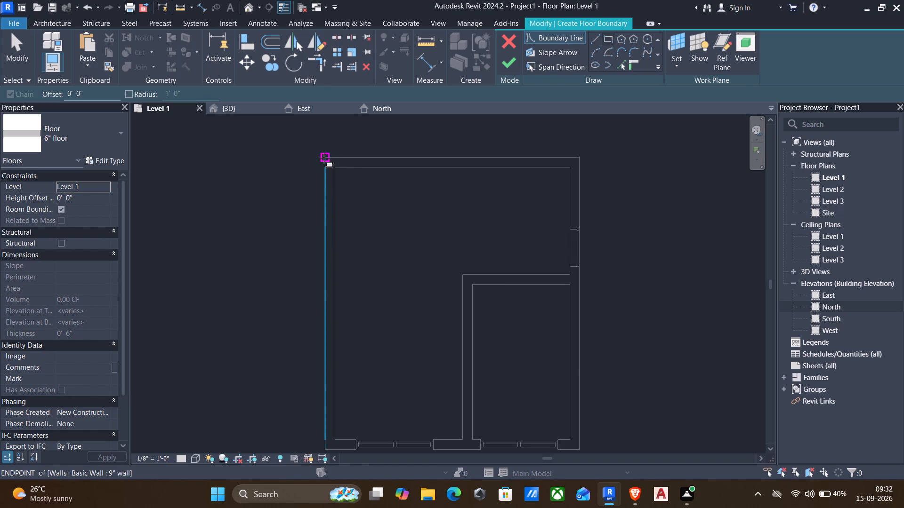
{"action": "left_click", "coordinate": [324, 158]}
{"action": "scroll", "coordinate": [415, 310], "scroll_direction": "down", "scroll_amount": 2}
{"action": "middle_click_drag", "start_coordinate": [580, 437], "coordinate": [568, 419]}
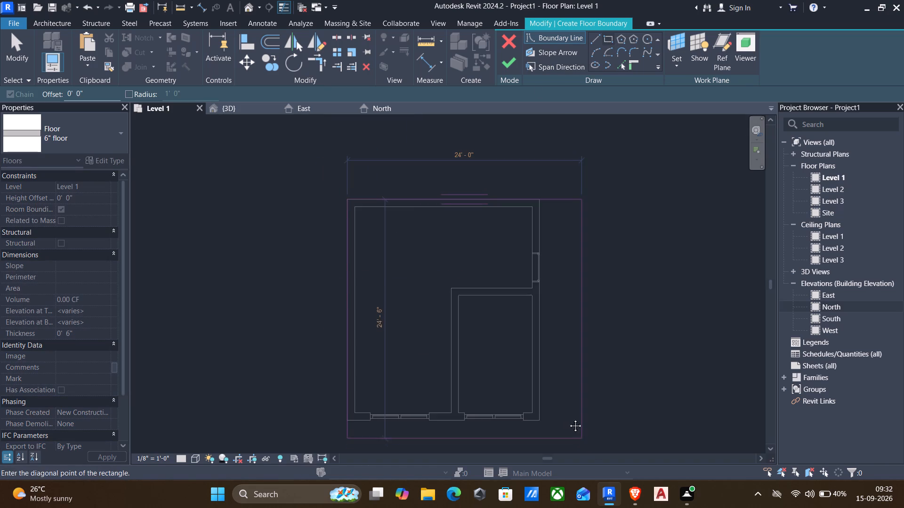
{"action": "middle_click_drag", "start_coordinate": [568, 419], "coordinate": [528, 389]}
{"action": "middle_click", "coordinate": [526, 388]}
{"action": "middle_click", "coordinate": [526, 387]}
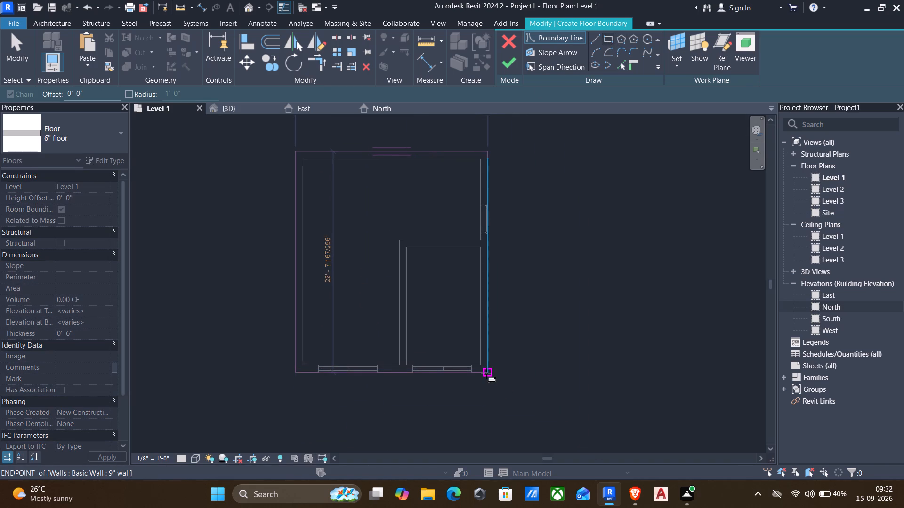
{"action": "scroll", "coordinate": [486, 373], "scroll_direction": "up", "scroll_amount": 5}
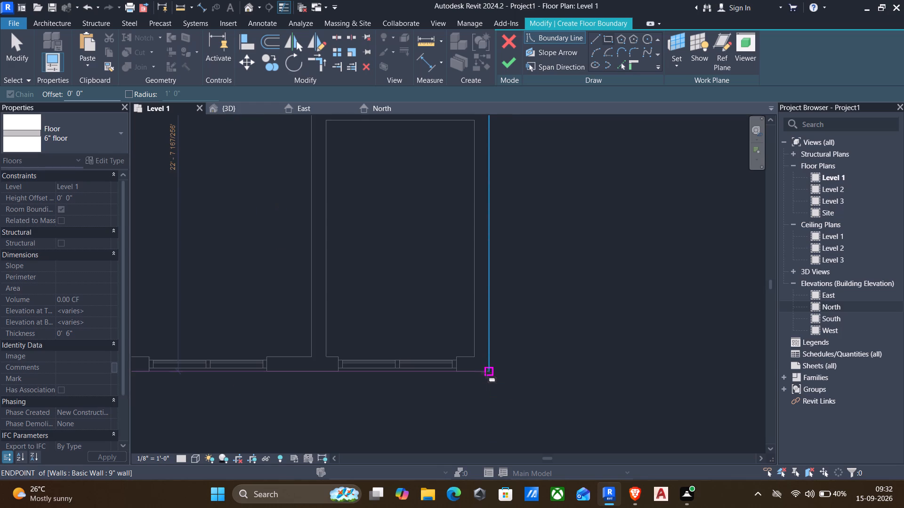
{"action": "left_click", "coordinate": [485, 370]}
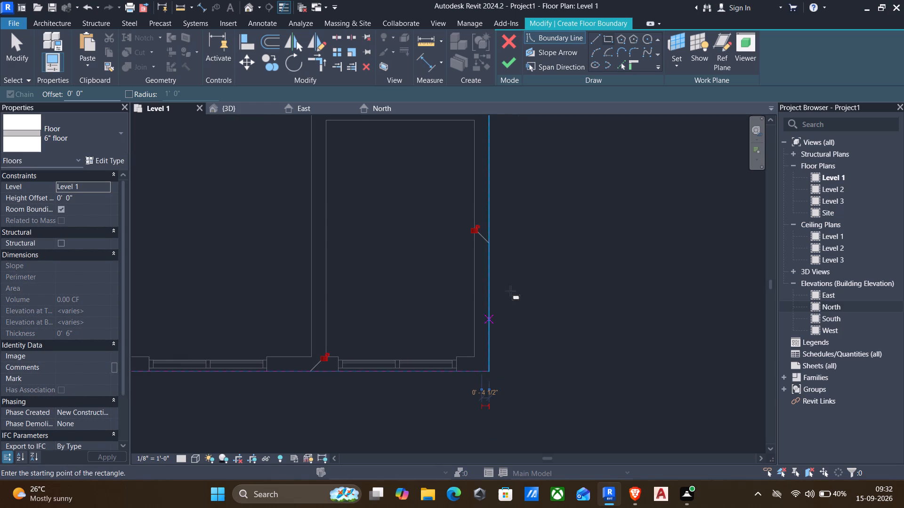
{"action": "key", "text": "Escape"}
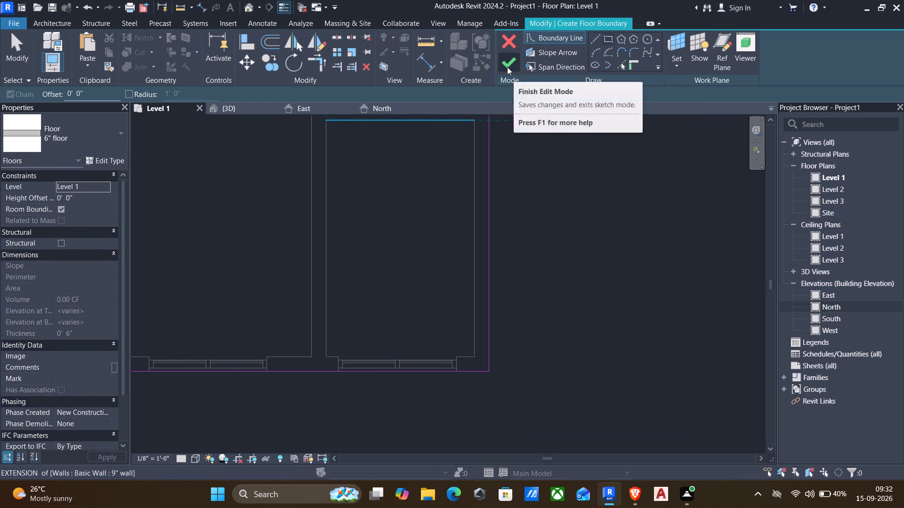
{"action": "left_click", "coordinate": [507, 67]}
In the 3D view, copy the whole building including its floor and paste it aligned to Level 3.
{"action": "scroll", "coordinate": [520, 261], "scroll_direction": "down", "scroll_amount": 3}
{"action": "scroll", "coordinate": [596, 265], "scroll_direction": "down", "scroll_amount": 2}
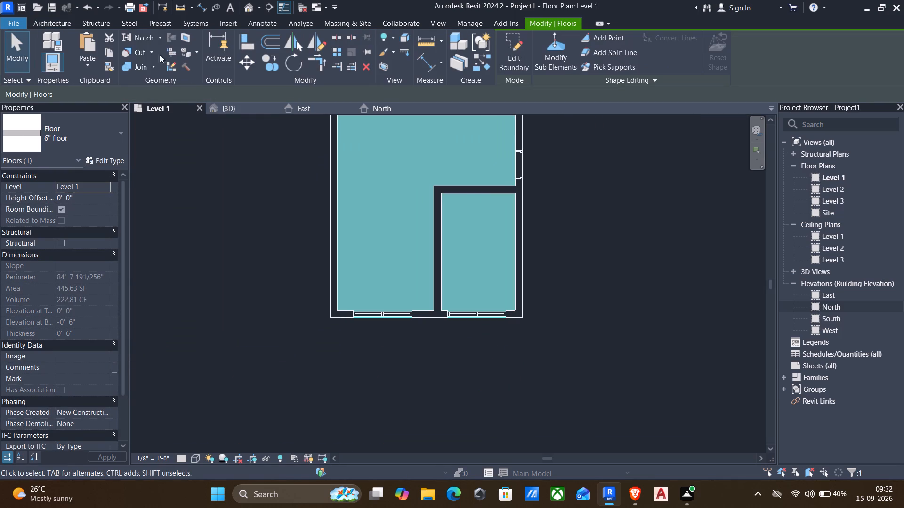
{"action": "left_click", "coordinate": [230, 100]}
{"action": "left_click", "coordinate": [238, 104]}
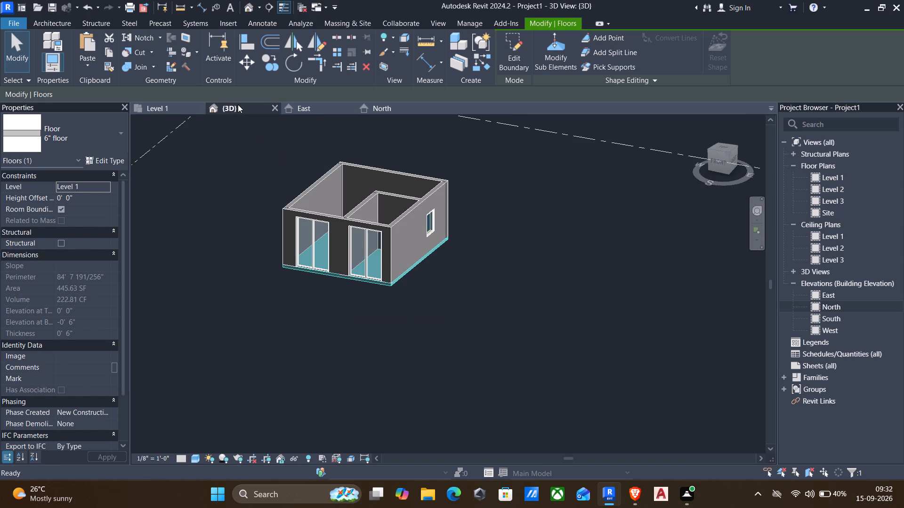
{"action": "key", "text": "Escape"}
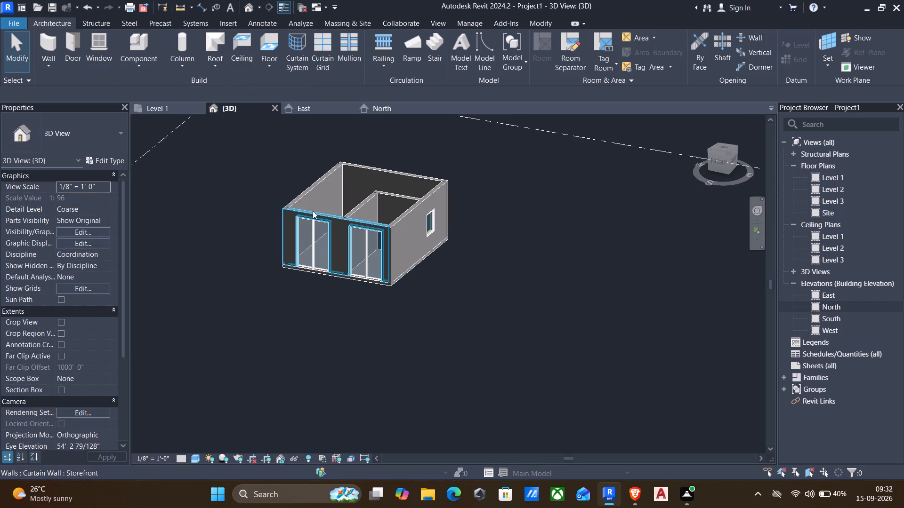
{"action": "left_click_drag", "start_coordinate": [260, 133], "coordinate": [496, 329]}
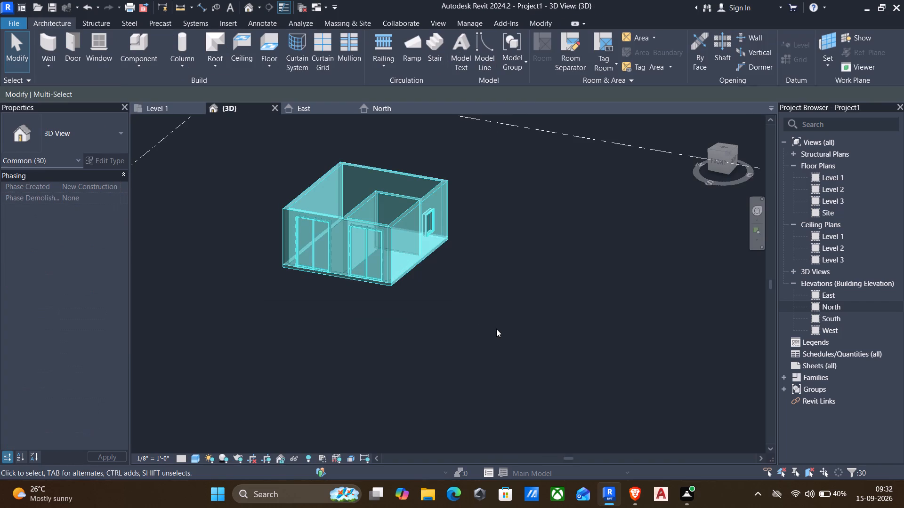
{"action": "left_click", "coordinate": [111, 54]}
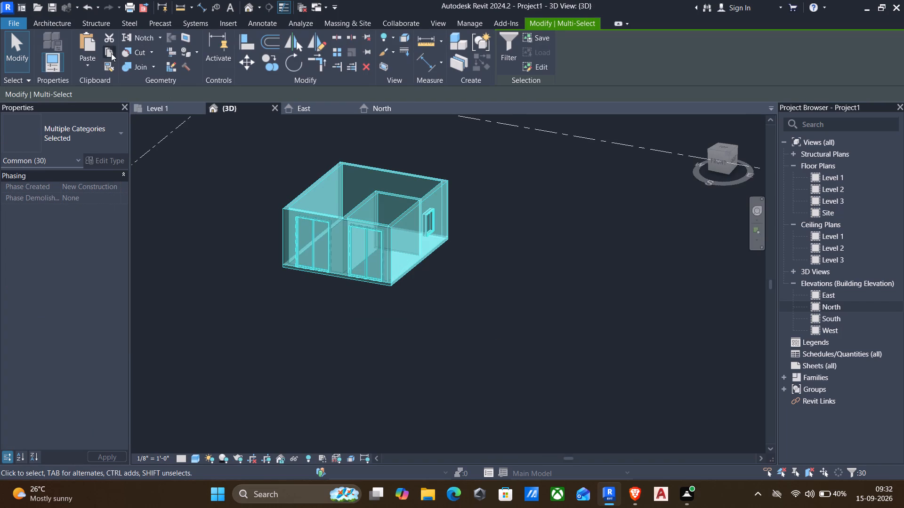
{"action": "left_click", "coordinate": [86, 62]}
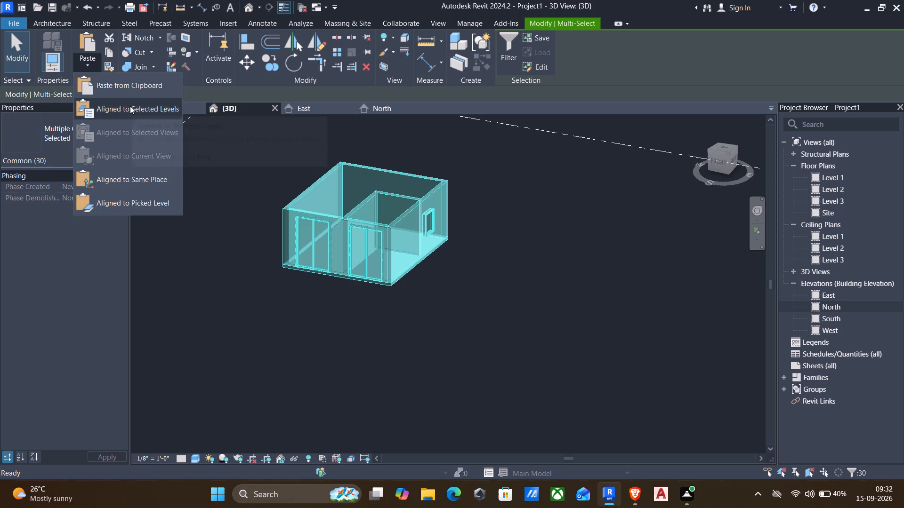
{"action": "left_click", "coordinate": [130, 106]}
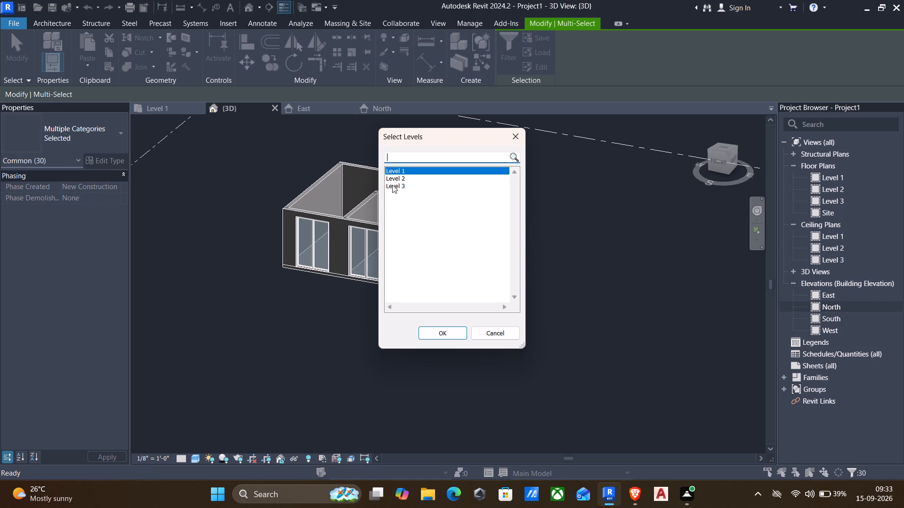
{"action": "left_click", "coordinate": [392, 185]}
{"action": "left_click", "coordinate": [440, 333]}
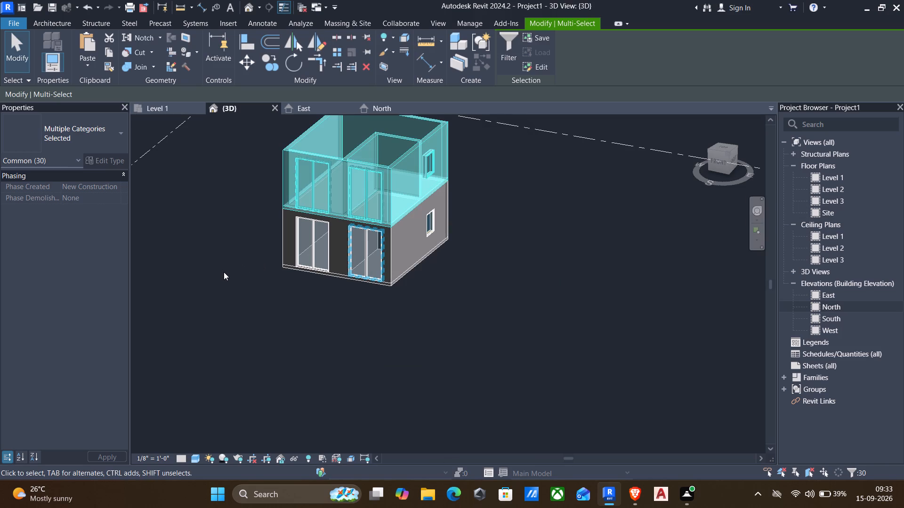
{"action": "key", "text": "Escape"}
In the Level 2 floor plan, split the east exterior wall just south of the partition, about 11'-4 5/8" from the south wall.
{"action": "middle_click_drag", "start_coordinate": [281, 293], "coordinate": [318, 272], "text": "shift"}
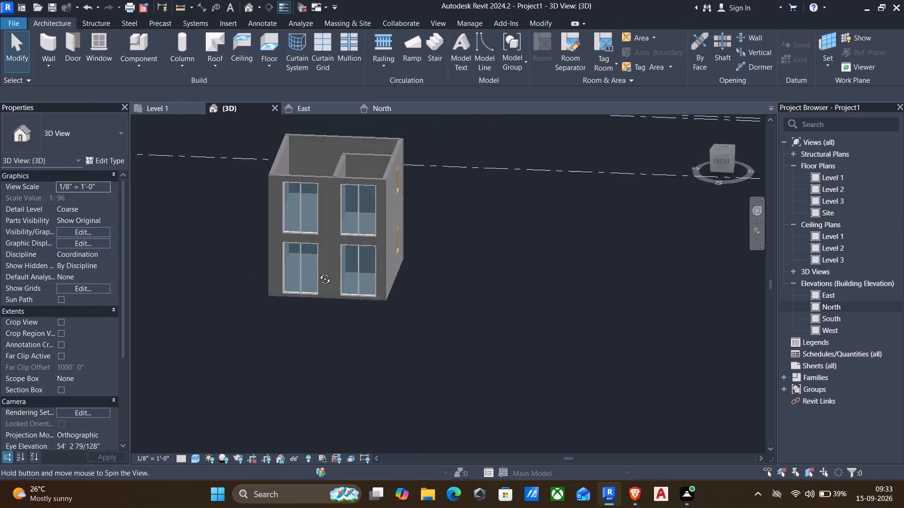
{"action": "middle_click_drag", "start_coordinate": [318, 272], "coordinate": [431, 257], "text": "shift"}
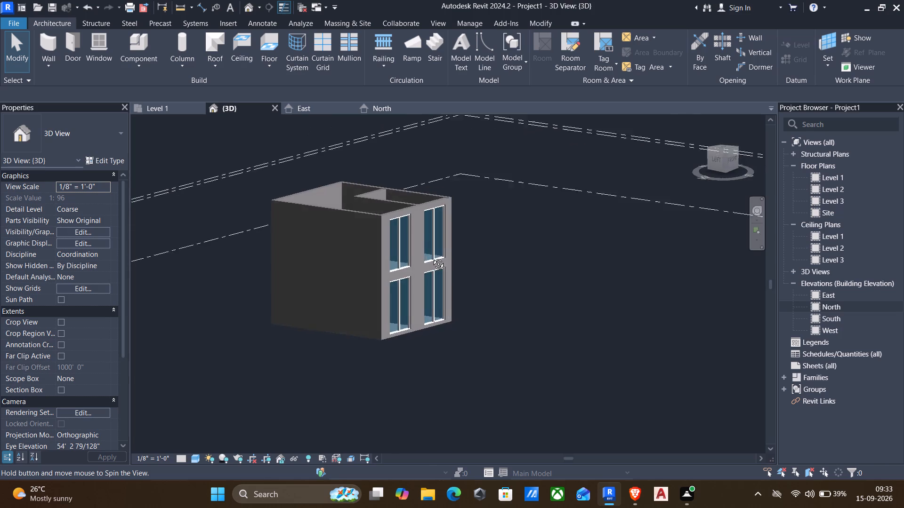
{"action": "middle_click_drag", "start_coordinate": [431, 257], "coordinate": [317, 309], "text": "shift"}
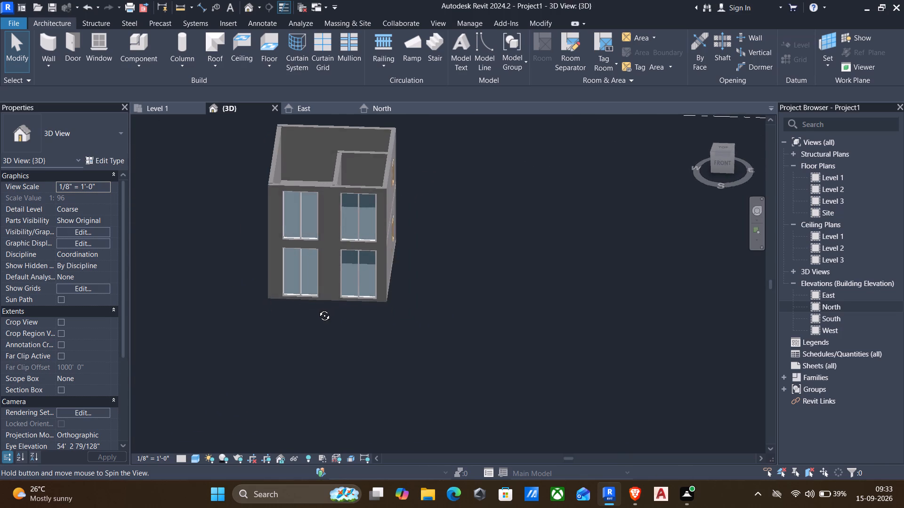
{"action": "middle_click_drag", "start_coordinate": [317, 309], "coordinate": [316, 309], "text": "shift"}
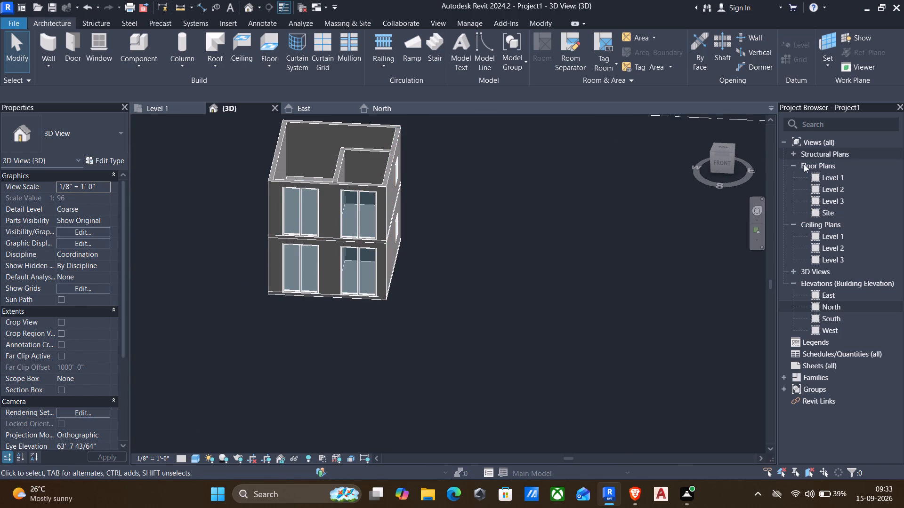
{"action": "double_click", "coordinate": [842, 191]}
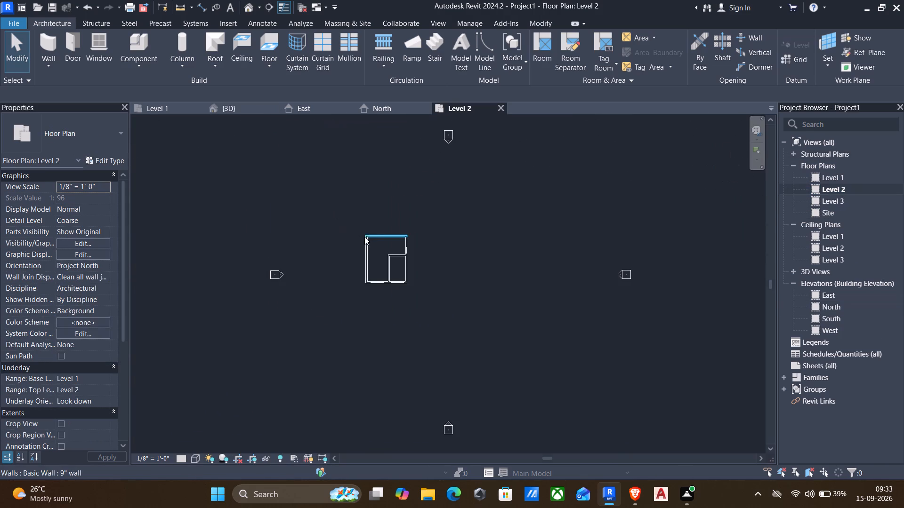
{"action": "scroll", "coordinate": [399, 257], "scroll_direction": "up", "scroll_amount": 7}
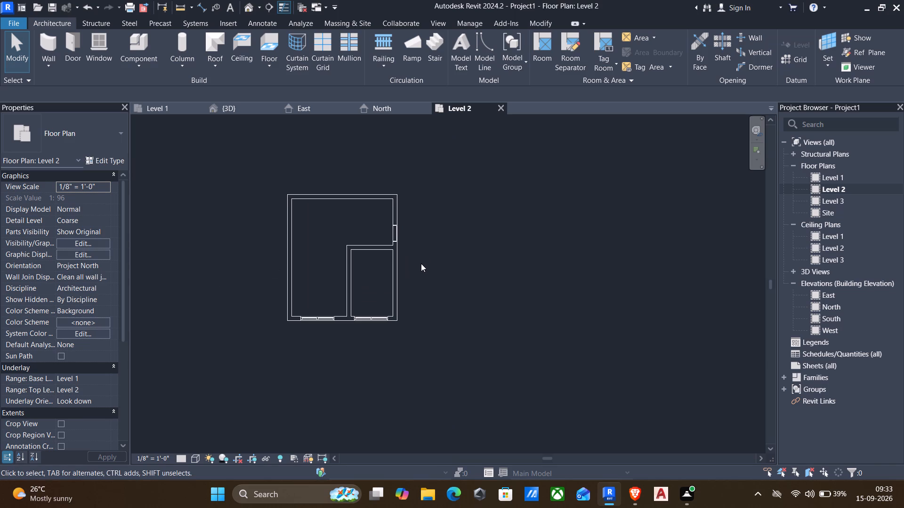
{"action": "type", "text": "sl"}
{"action": "scroll", "coordinate": [393, 263], "scroll_direction": "up", "scroll_amount": 3}
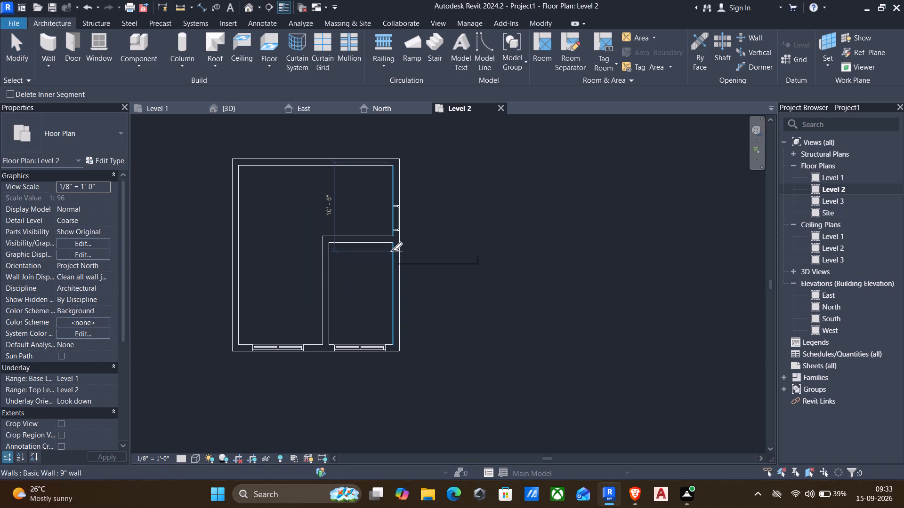
{"action": "left_click", "coordinate": [393, 250]}
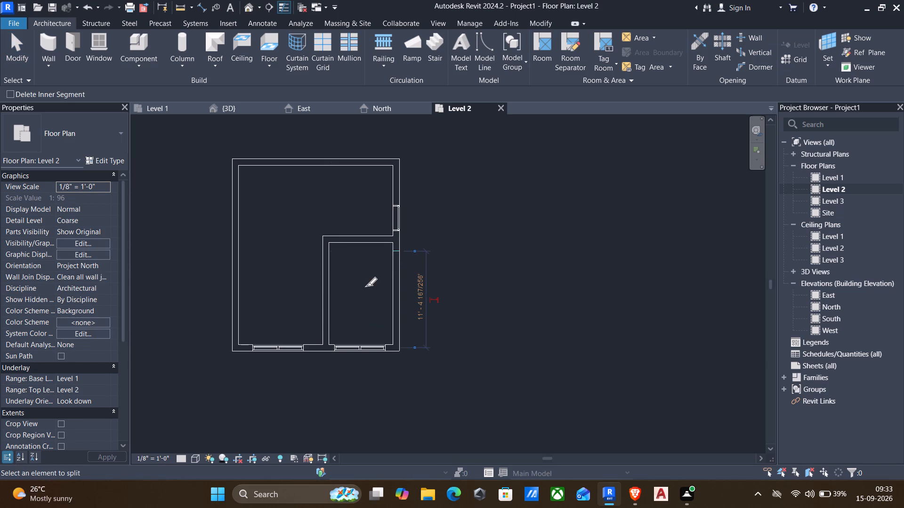
Split the south exterior wall between the vertical partition and the east Storefront, just beside the Storefront's west edge.
{"action": "scroll", "coordinate": [341, 346], "scroll_direction": "up", "scroll_amount": 3}
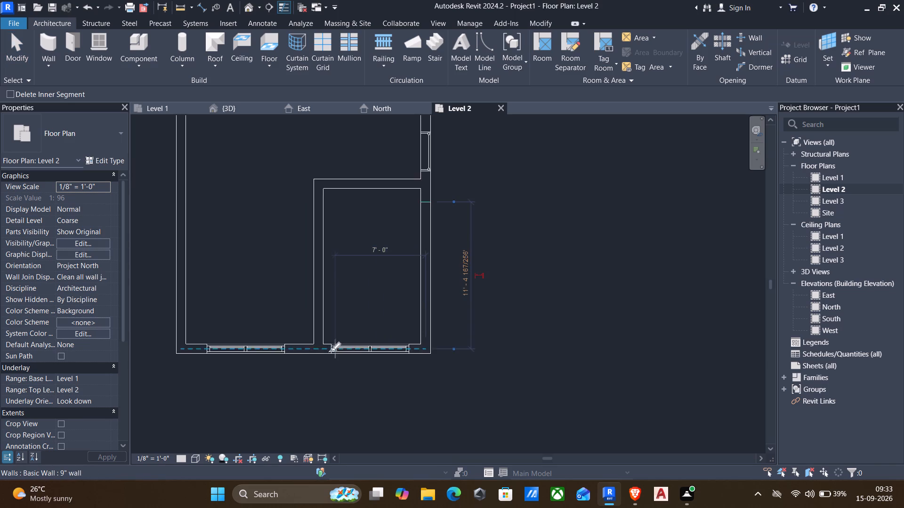
{"action": "scroll", "coordinate": [329, 352], "scroll_direction": "up", "scroll_amount": 7}
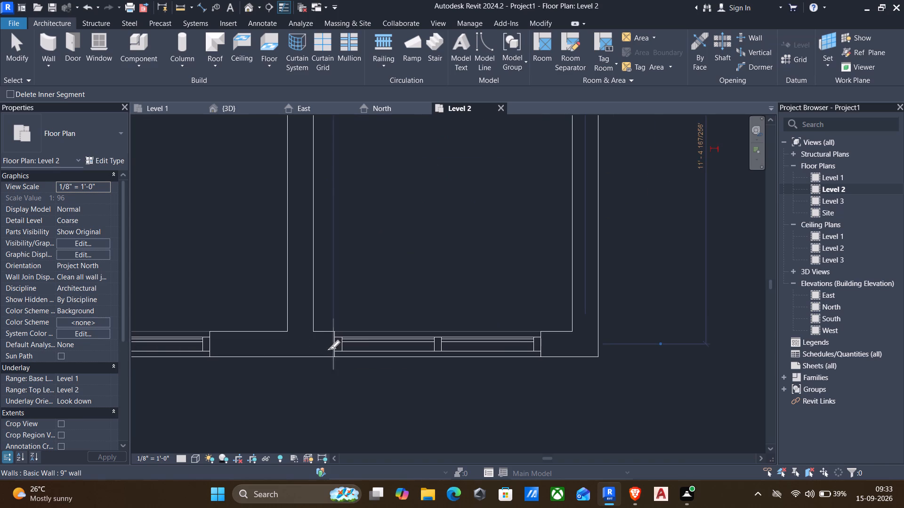
{"action": "left_click", "coordinate": [327, 348]}
{"action": "key", "text": "Escape"}
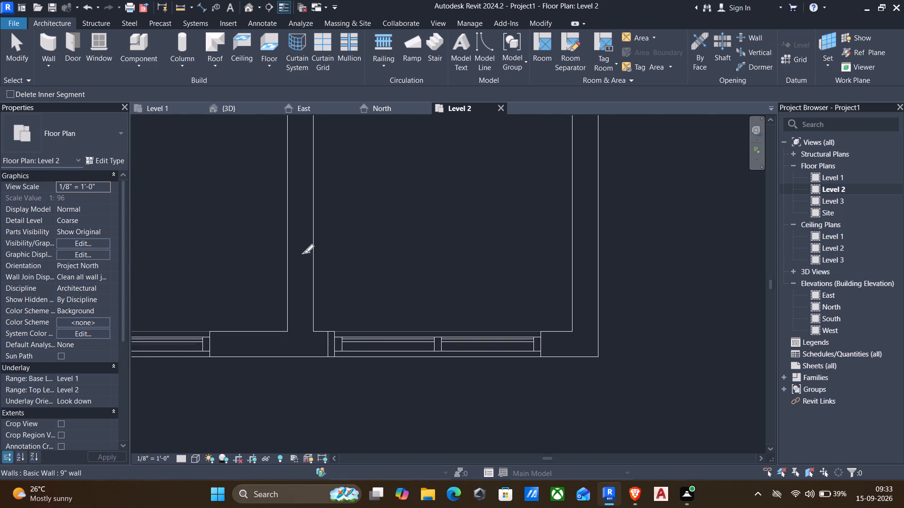
{"action": "key", "text": "Escape"}
Trim the western part of the south wall and the vertical partition to a corner.
{"action": "type", "text": "tr"}
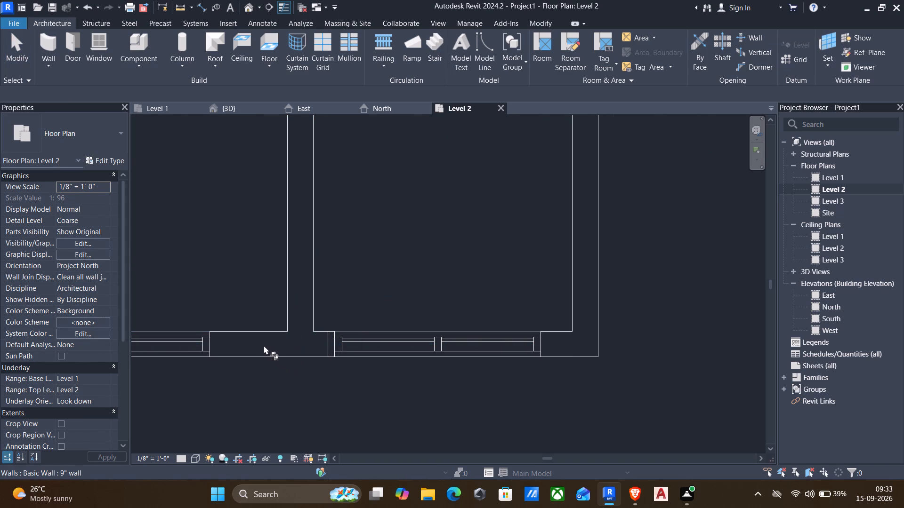
{"action": "left_click", "coordinate": [258, 342]}
{"action": "left_click", "coordinate": [295, 302]}
{"action": "scroll", "coordinate": [307, 311], "scroll_direction": "down", "scroll_amount": 3}
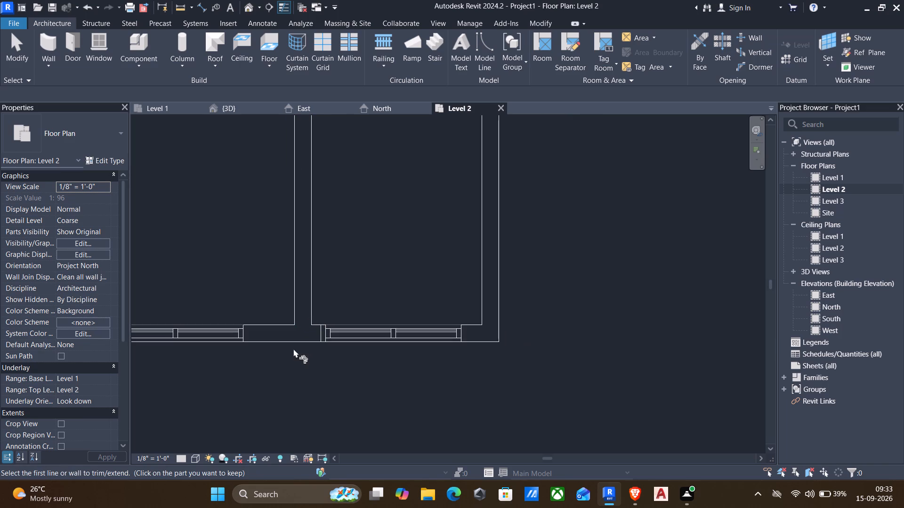
{"action": "left_click", "coordinate": [282, 336]}
{"action": "left_click", "coordinate": [304, 308]}
Trim the horizontal partition and the northern part of the east wall to a corner.
{"action": "scroll", "coordinate": [374, 288], "scroll_direction": "down", "scroll_amount": 1}
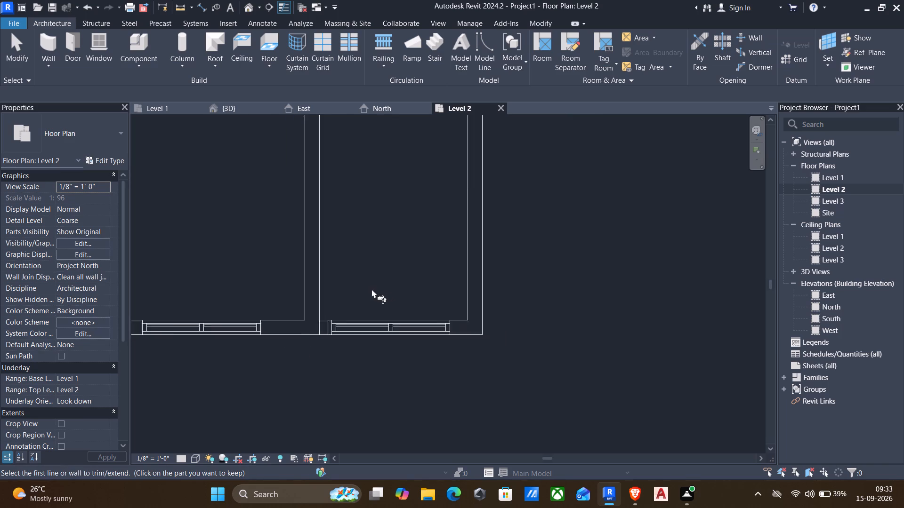
{"action": "scroll", "coordinate": [371, 289], "scroll_direction": "down", "scroll_amount": 1}
{"action": "middle_click_drag", "start_coordinate": [460, 175], "coordinate": [428, 310]}
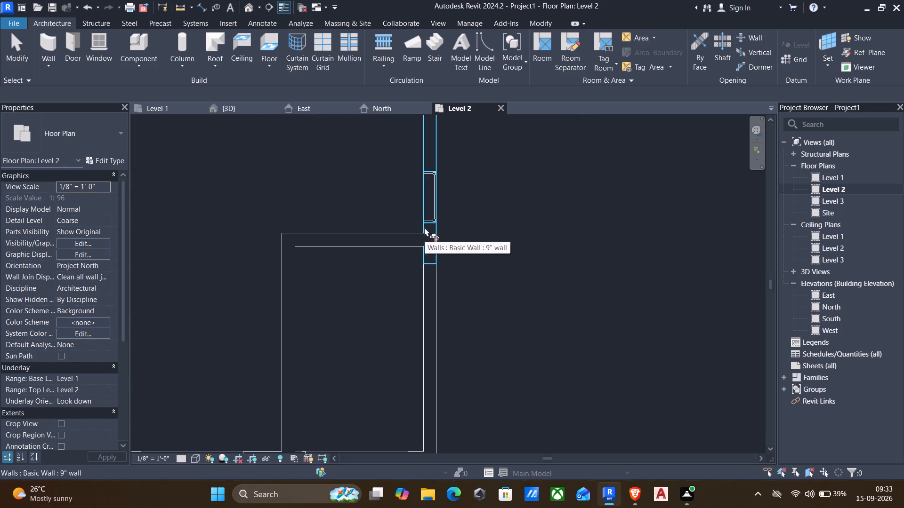
{"action": "left_click", "coordinate": [406, 237]}
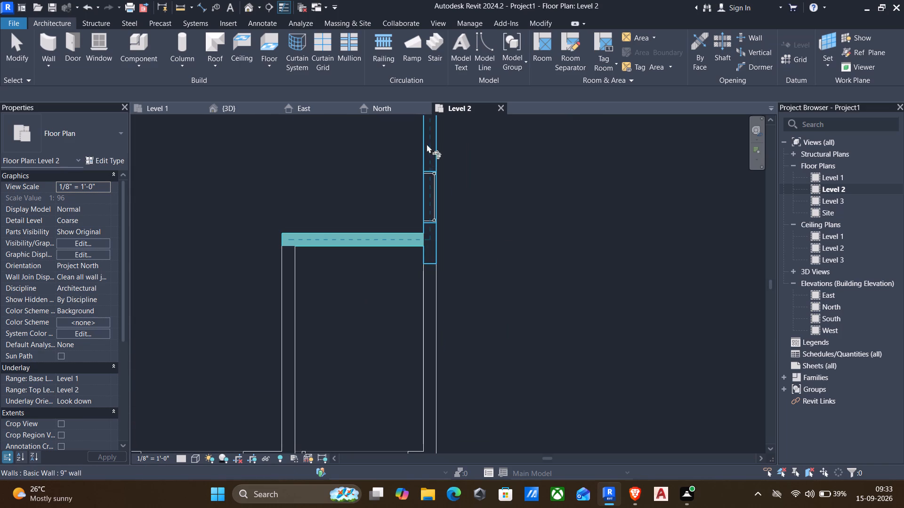
{"action": "left_click", "coordinate": [428, 142]}
{"action": "scroll", "coordinate": [412, 235], "scroll_direction": "down", "scroll_amount": 1}
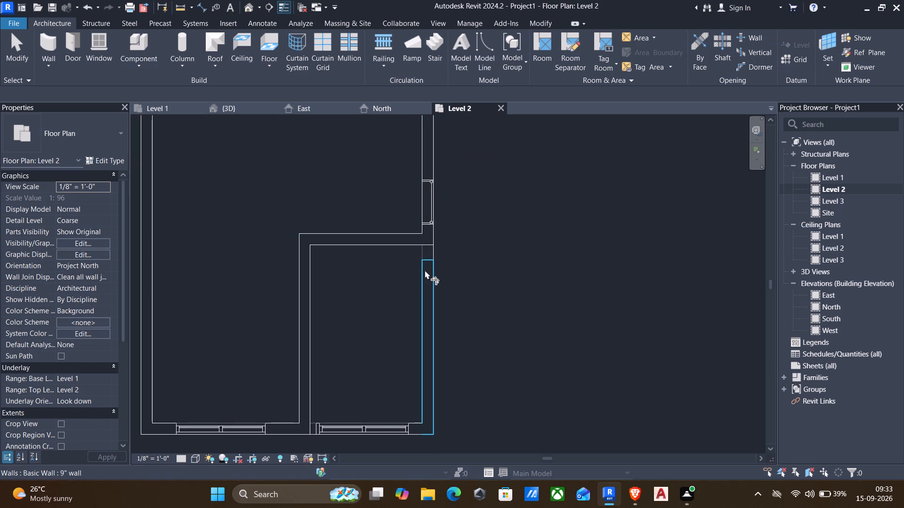
{"action": "key", "text": "Escape"}
Delete the leftover east wall segment, the leftover south wall segment and its Storefront around the southeast room.
{"action": "left_click", "coordinate": [431, 301]}
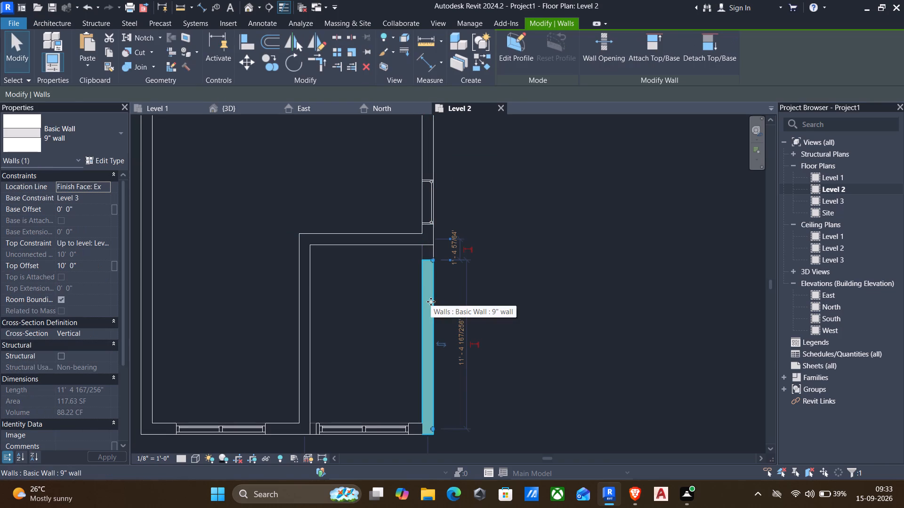
{"action": "key", "text": "Delete"}
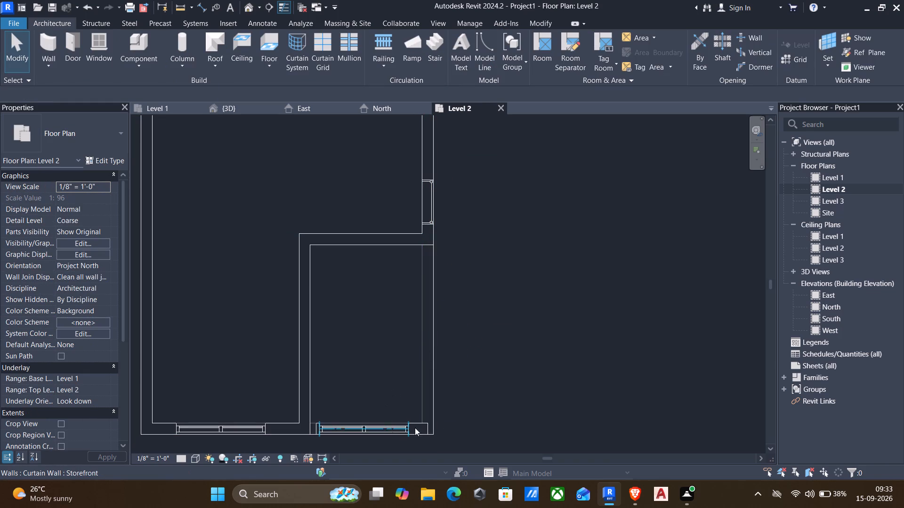
{"action": "left_click", "coordinate": [419, 424]}
{"action": "key", "text": "Delete"}
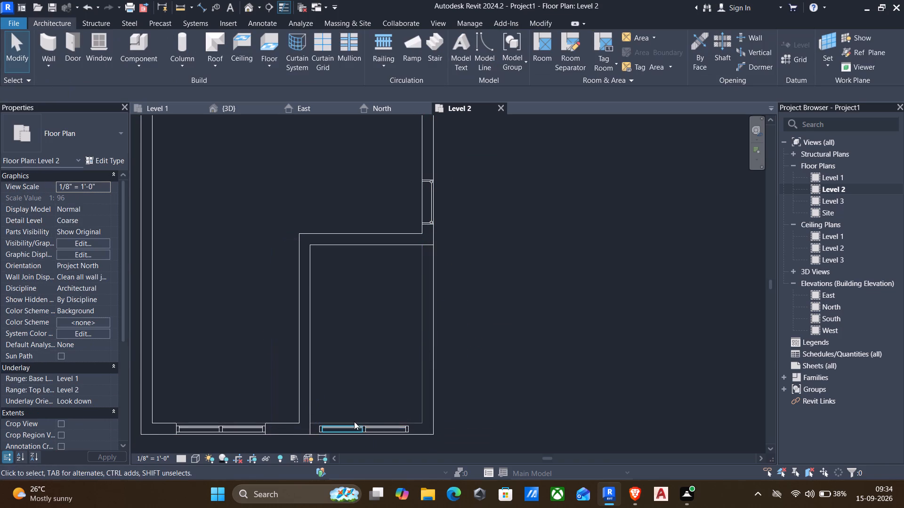
{"action": "left_click", "coordinate": [356, 428]}
{"action": "key", "text": "Delete"}
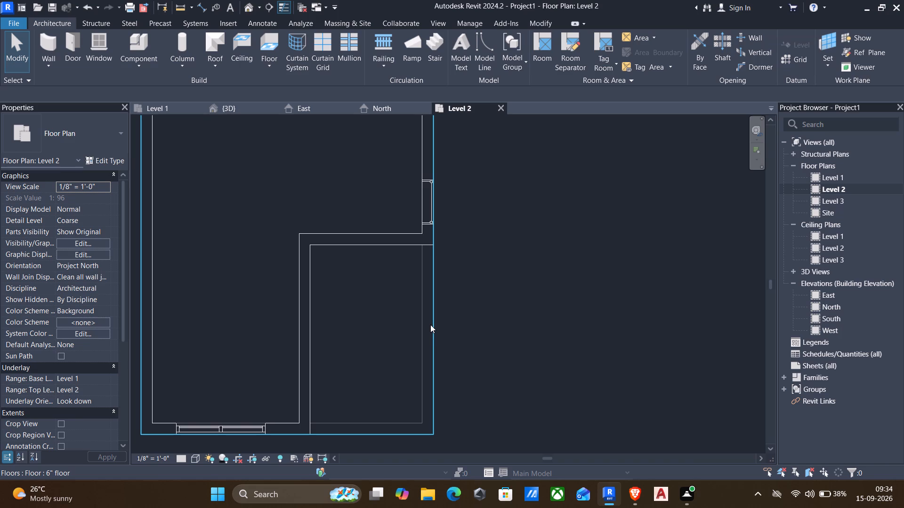
Examine the modified upper storey in the 3D view and the type properties of its remaining Storefront.
{"action": "scroll", "coordinate": [430, 325], "scroll_direction": "down", "scroll_amount": 2}
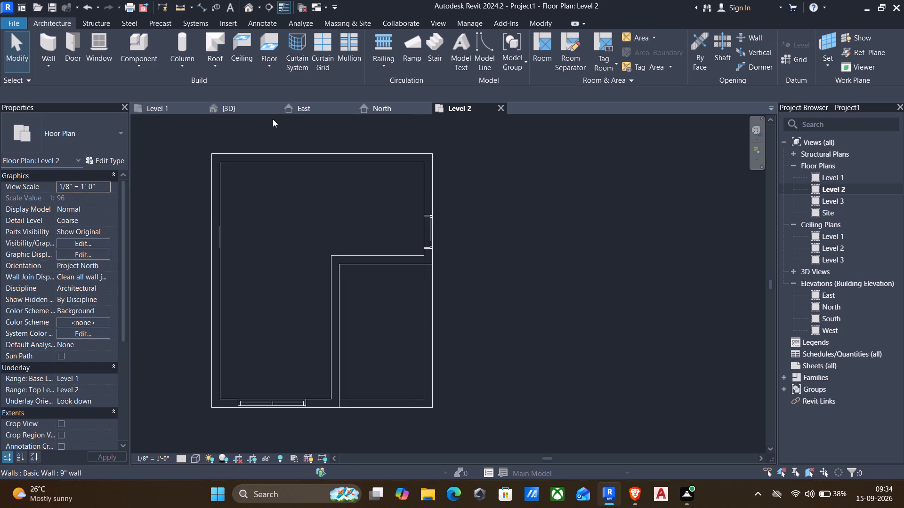
{"action": "left_click", "coordinate": [234, 106]}
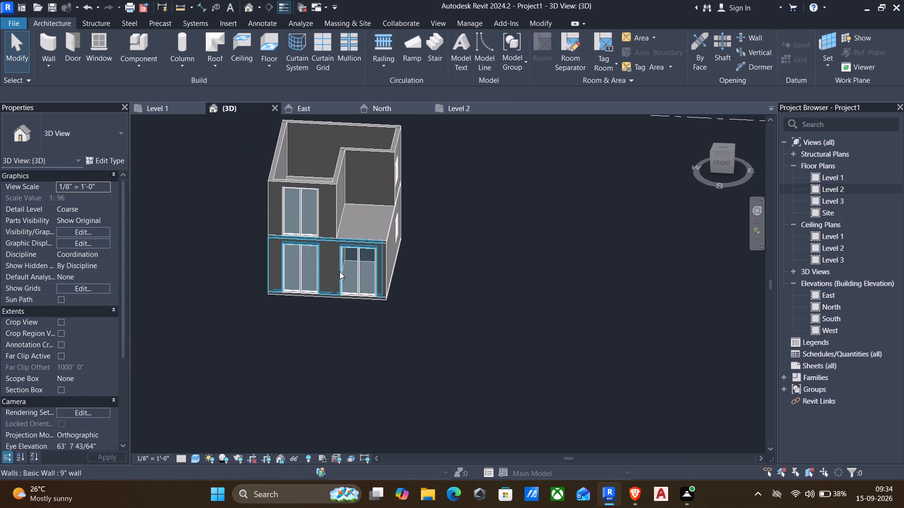
{"action": "middle_click_drag", "start_coordinate": [502, 281], "coordinate": [489, 324]}
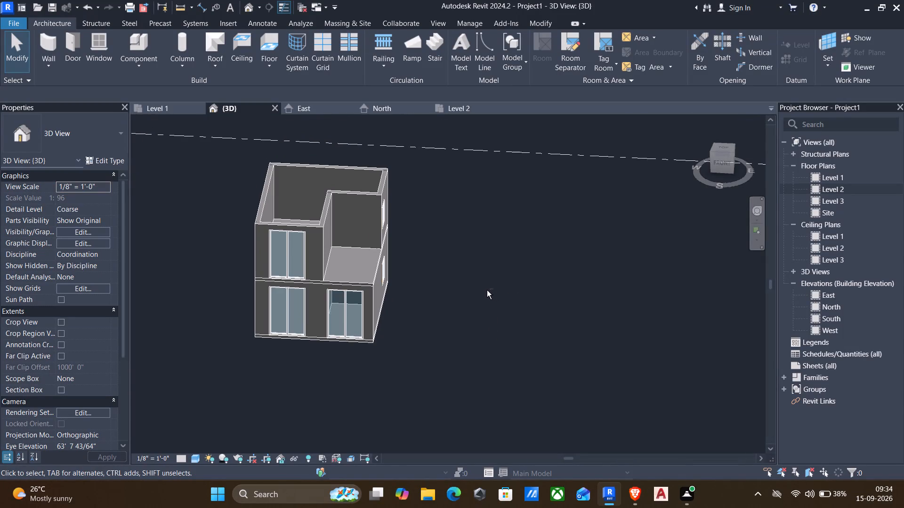
{"action": "scroll", "coordinate": [487, 290], "scroll_direction": "up", "scroll_amount": 1, "text": "shift"}
{"action": "middle_click_drag", "start_coordinate": [487, 290], "coordinate": [439, 284], "text": "shift"}
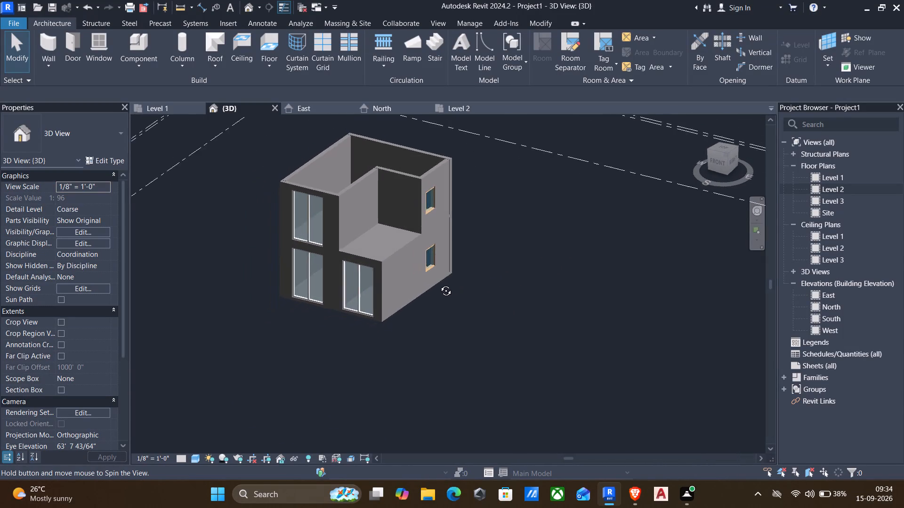
{"action": "middle_click_drag", "start_coordinate": [439, 284], "coordinate": [433, 286], "text": "shift"}
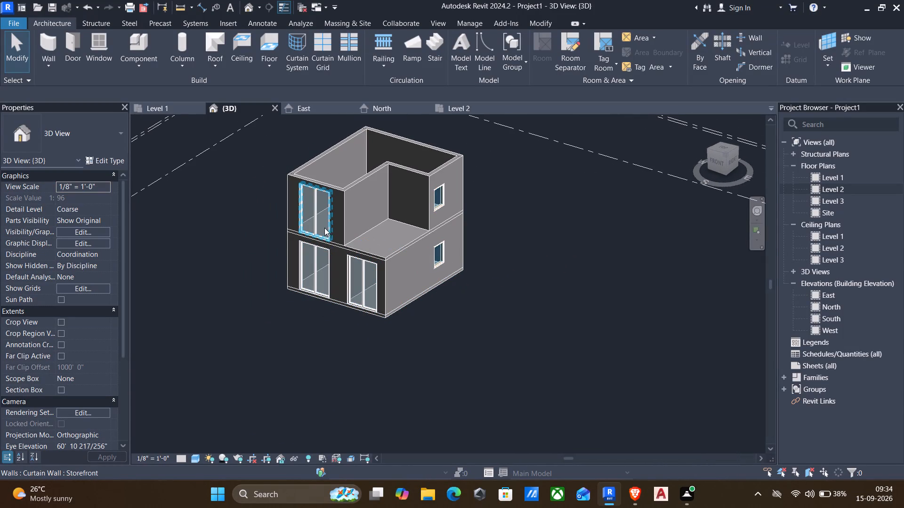
{"action": "left_click", "coordinate": [312, 185]}
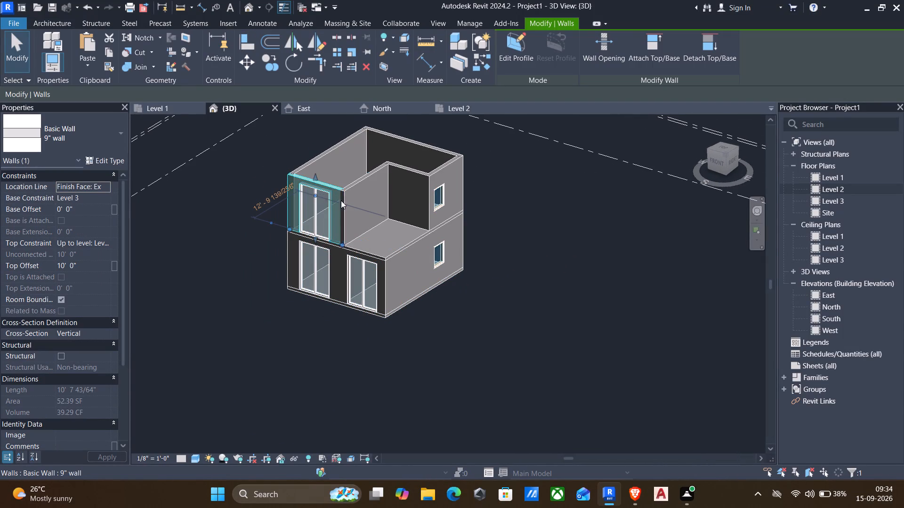
{"action": "key", "text": "Escape"}
{"action": "left_click", "coordinate": [313, 215]}
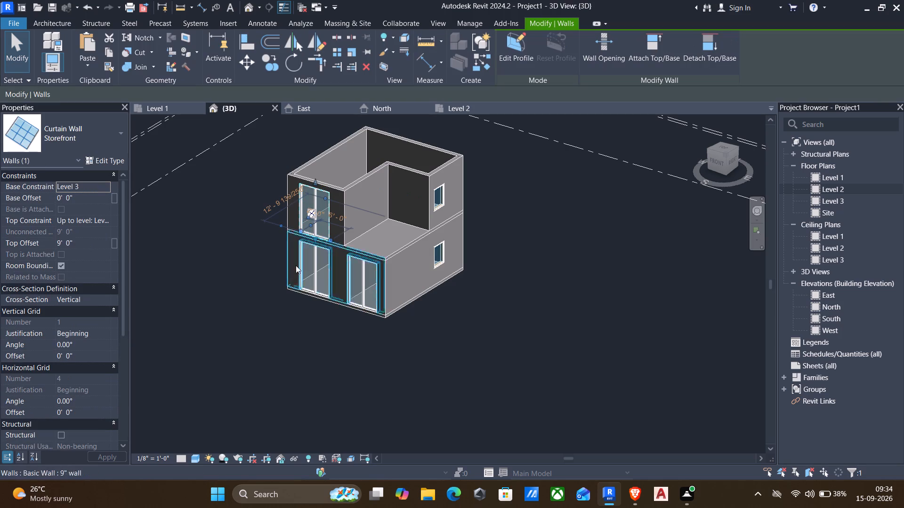
{"action": "left_click", "coordinate": [98, 159]}
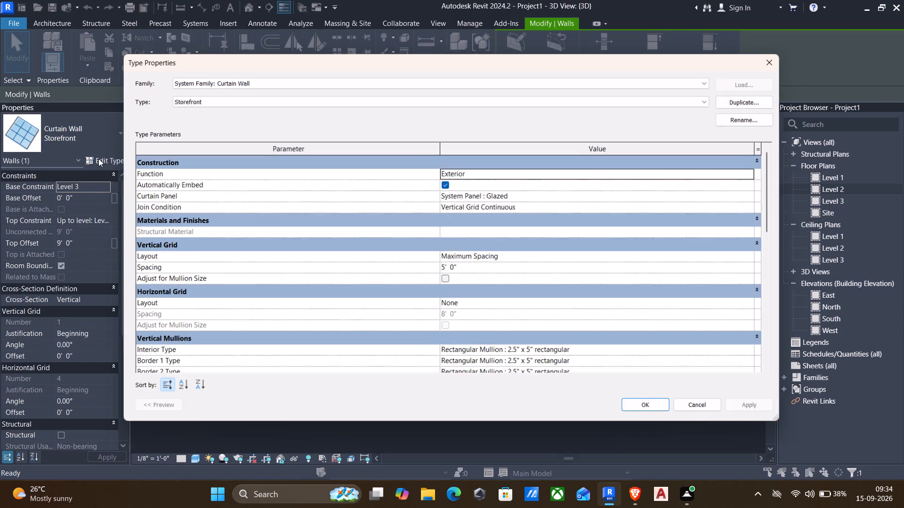
{"action": "left_click", "coordinate": [775, 61]}
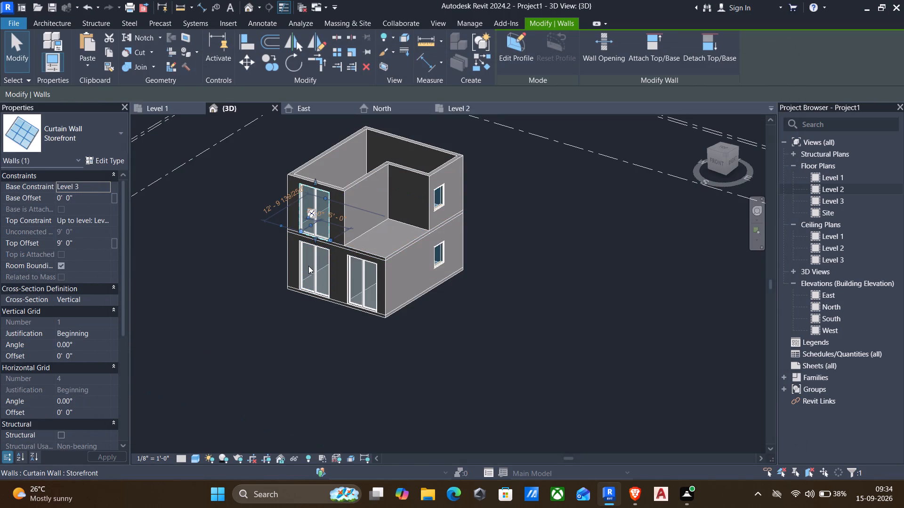
{"action": "key", "text": "Escape"}
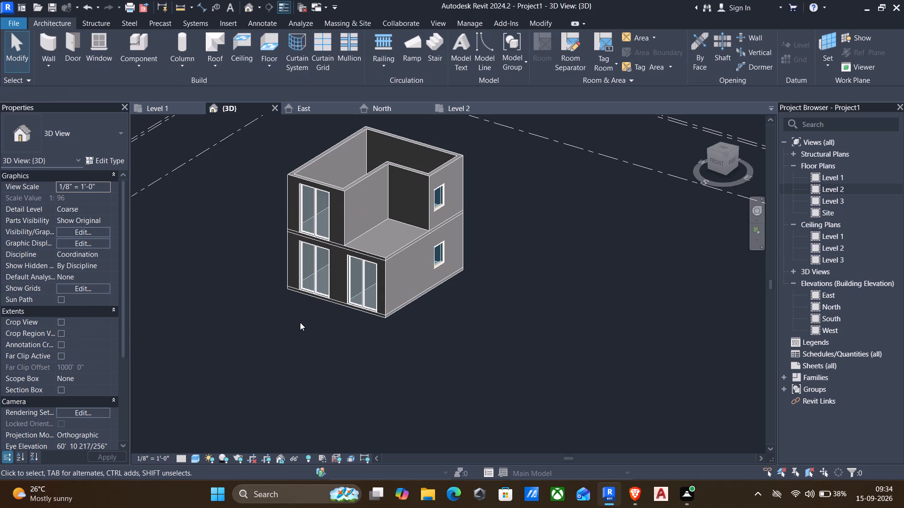
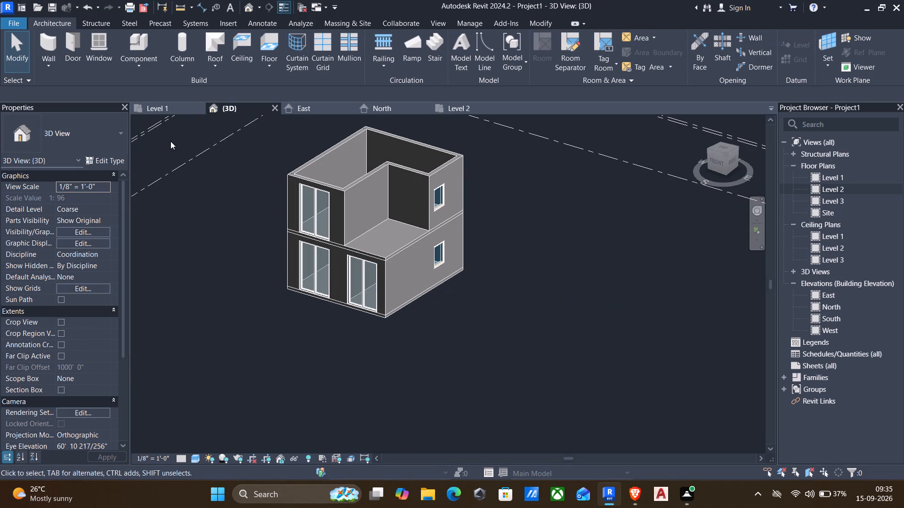
Place a Fixed 36" x 48" window in the east wall of the southeast room on the Level 1 plan.
{"action": "left_click", "coordinate": [146, 104]}
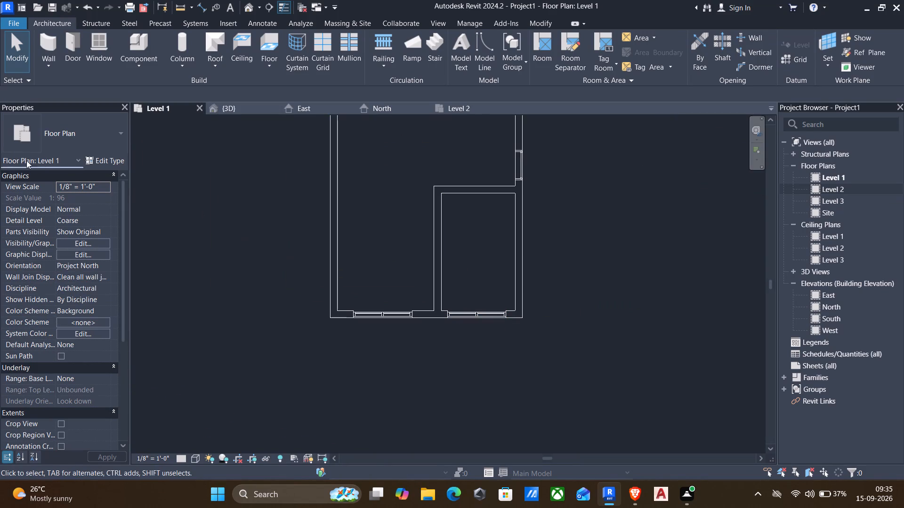
{"action": "type", "text": "wn"}
{"action": "left_click", "coordinate": [64, 136]}
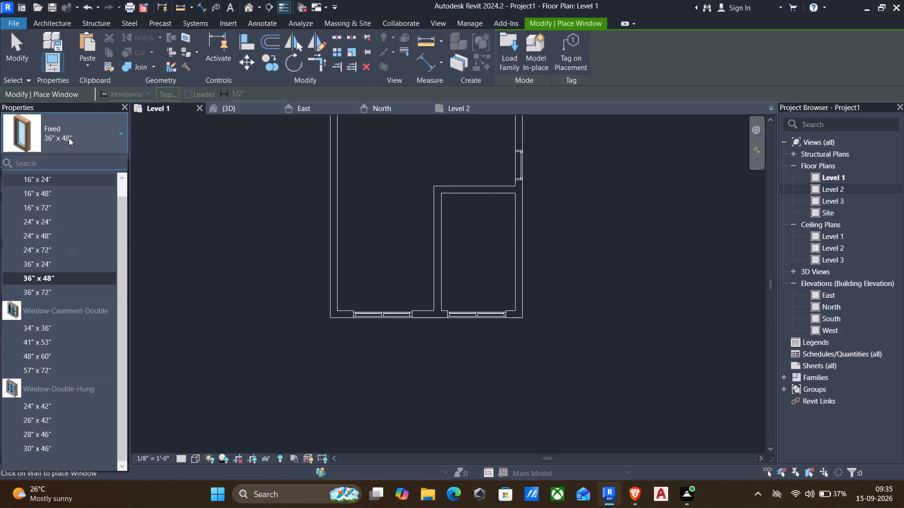
{"action": "scroll", "coordinate": [527, 228], "scroll_direction": "down", "scroll_amount": 1}
{"action": "left_click", "coordinate": [522, 223]}
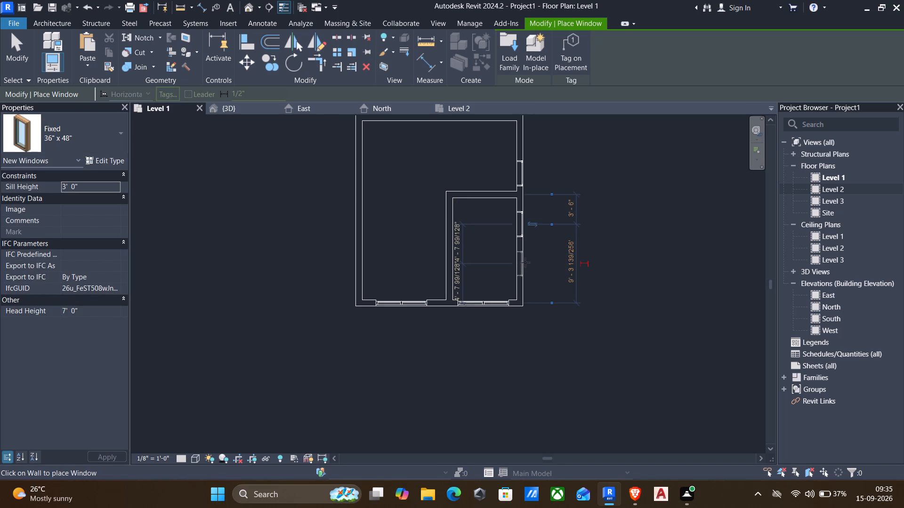
{"action": "key", "text": "Escape"}
{"action": "key", "text": "Escape"}
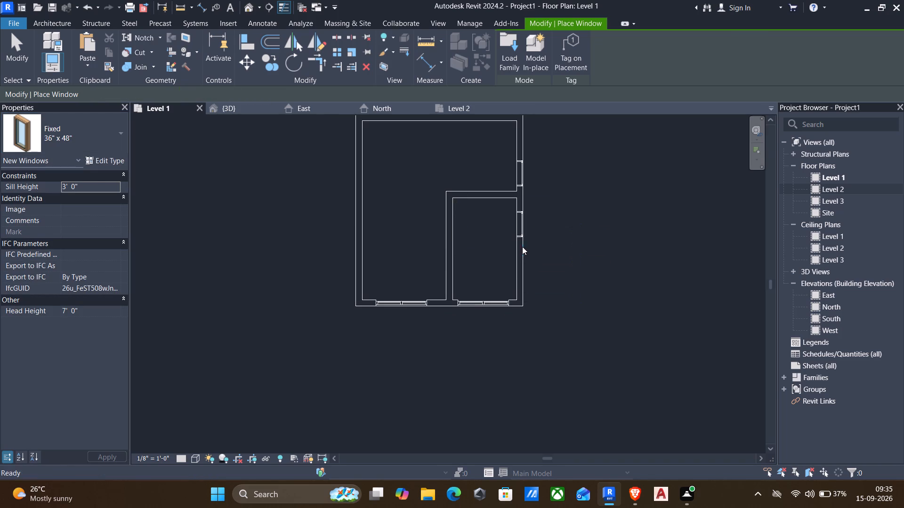
Shift the new window south along the east wall to 5'-10" from the horizontal partition.
{"action": "left_click", "coordinate": [519, 230]}
{"action": "key", "text": "Down"}
{"action": "key", "text": "Down"}
{"action": "key", "text": "Down"}
{"action": "key", "text": "Down"}
{"action": "key", "text": "Down"}
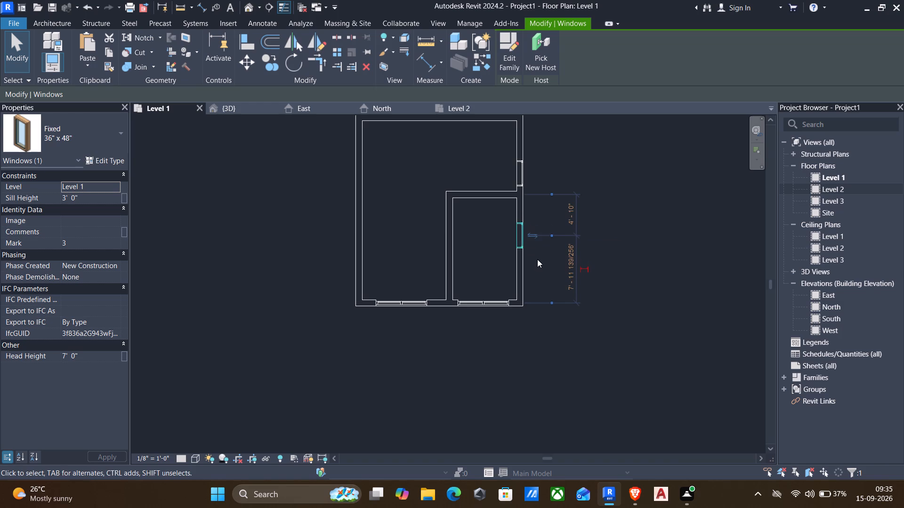
{"action": "key", "text": "Down"}
{"action": "key", "text": "Down"}
{"action": "key", "text": "Escape"}
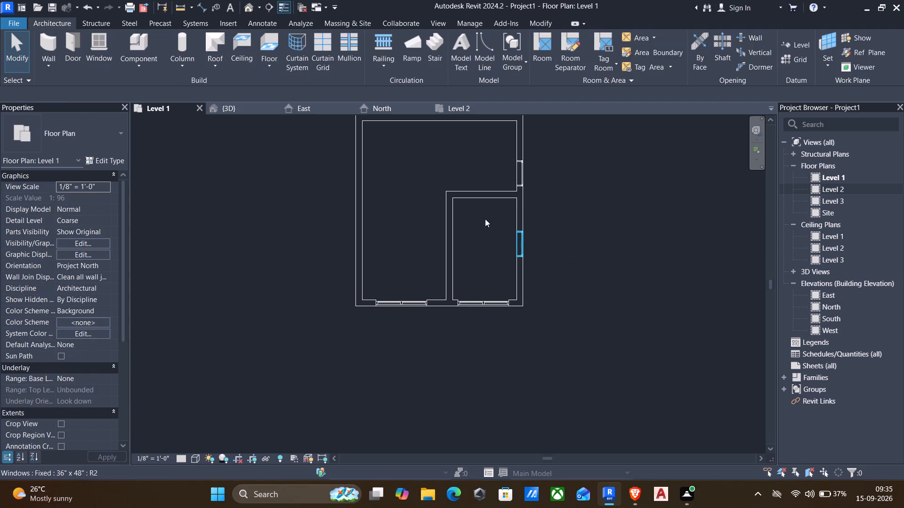
In the 3D view, duplicate the type of the southeast room's east window as "7' window".
{"action": "left_click", "coordinate": [253, 111]}
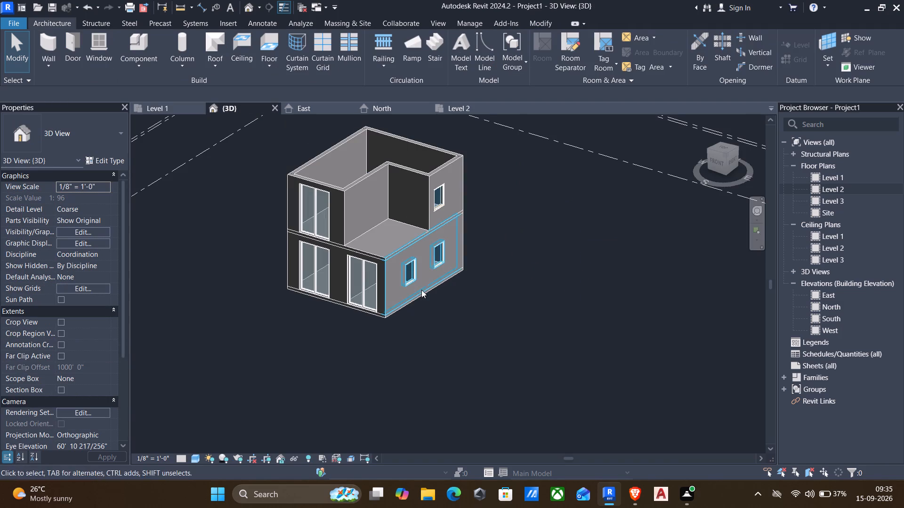
{"action": "scroll", "coordinate": [413, 285], "scroll_direction": "up", "scroll_amount": 4}
{"action": "left_click", "coordinate": [404, 283]}
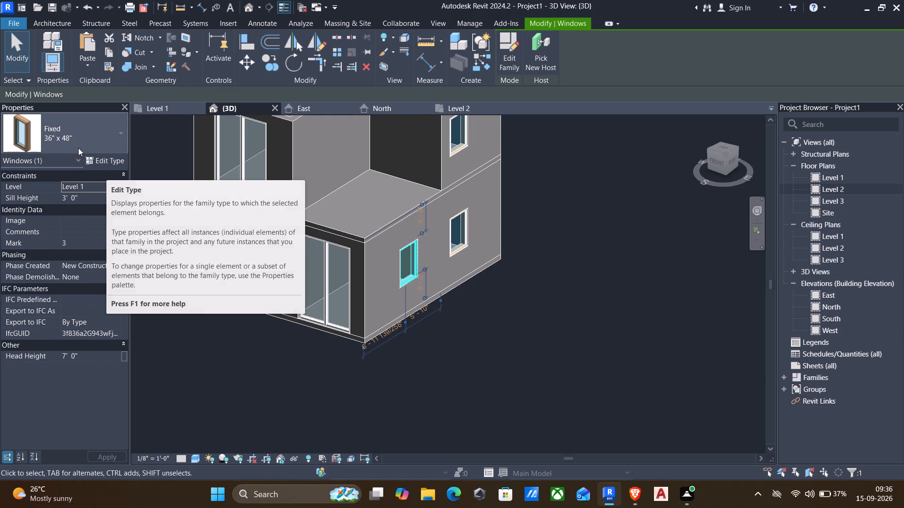
{"action": "left_click", "coordinate": [95, 158]}
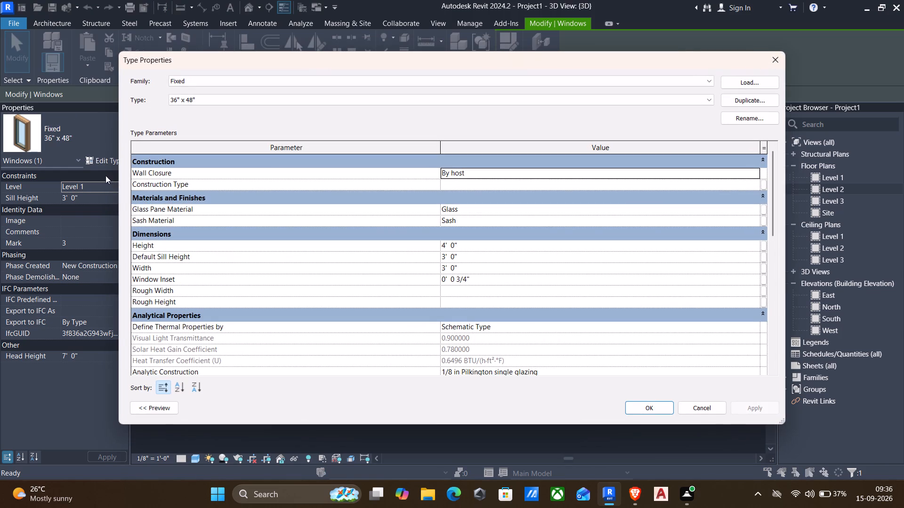
{"action": "left_click", "coordinate": [744, 95]}
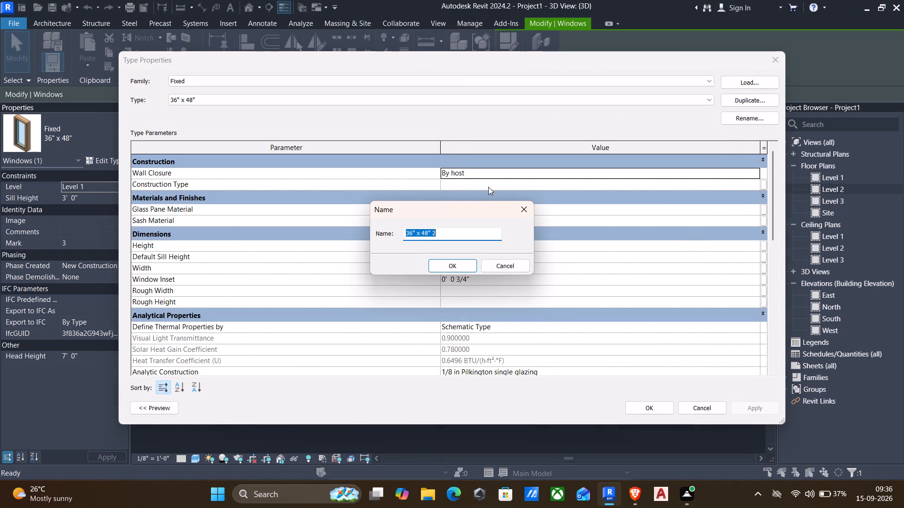
{"action": "key", "text": "BackSpace"}
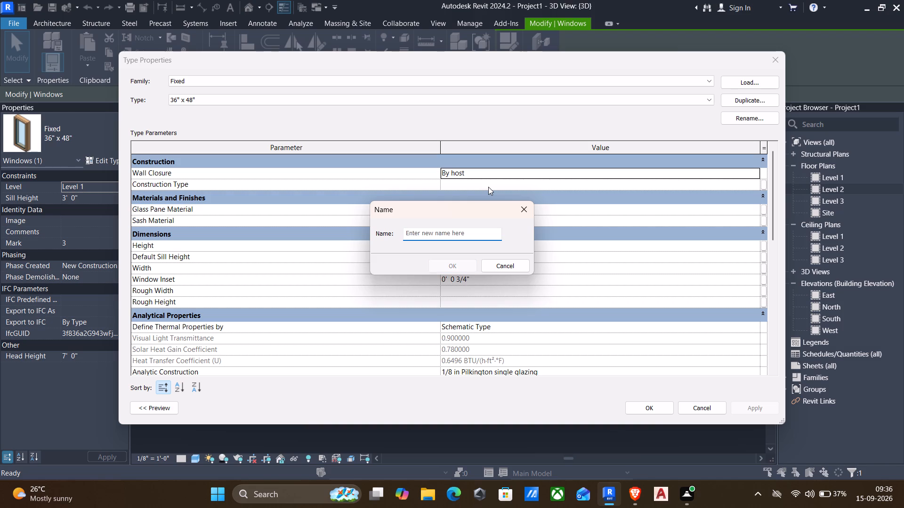
{"action": "type", "text": "7'"}
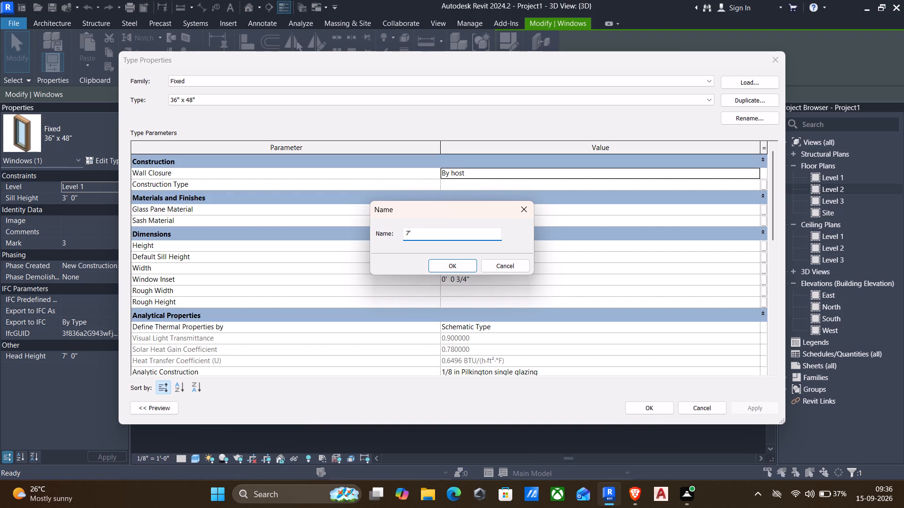
{"action": "key", "text": "space"}
{"action": "type", "text": "win"}
{"action": "type", "text": "dow"}
{"action": "left_click", "coordinate": [456, 261]}
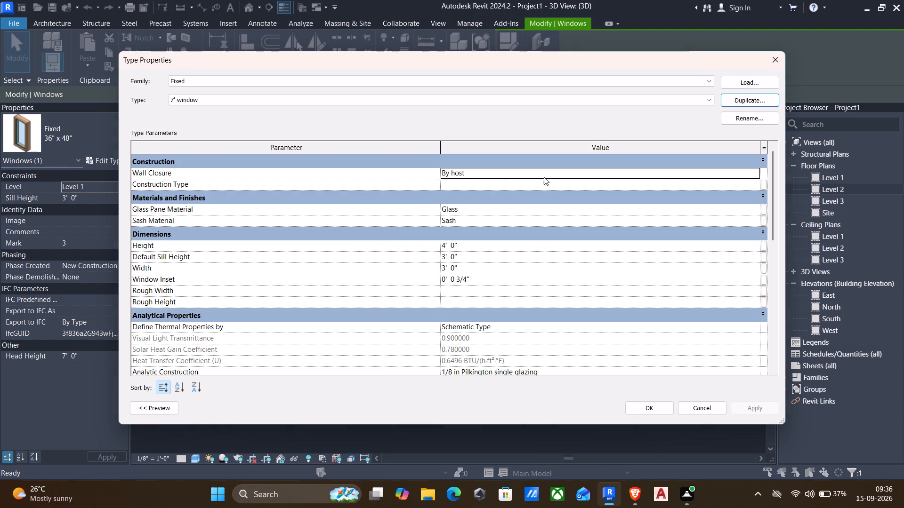
Set the height of the 7' window type to 7' and apply it.
{"action": "left_click", "coordinate": [504, 244]}
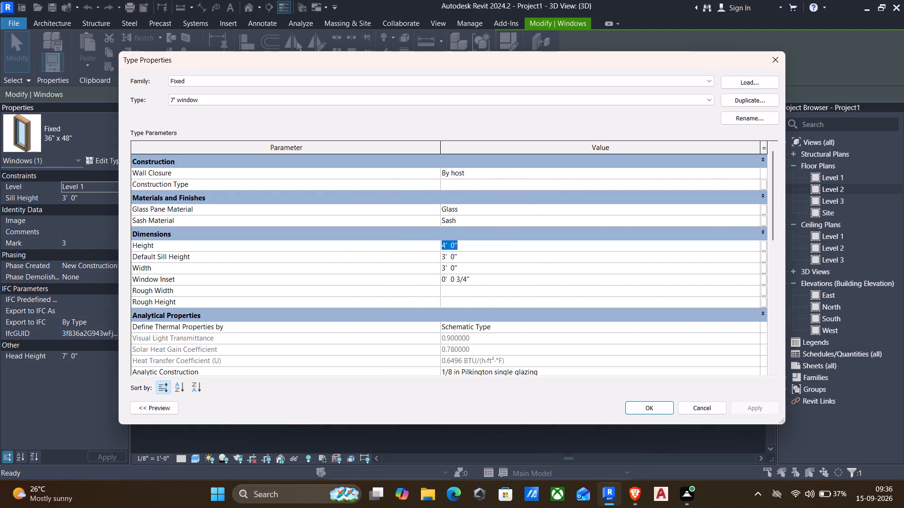
{"action": "type", "text": "7'"}
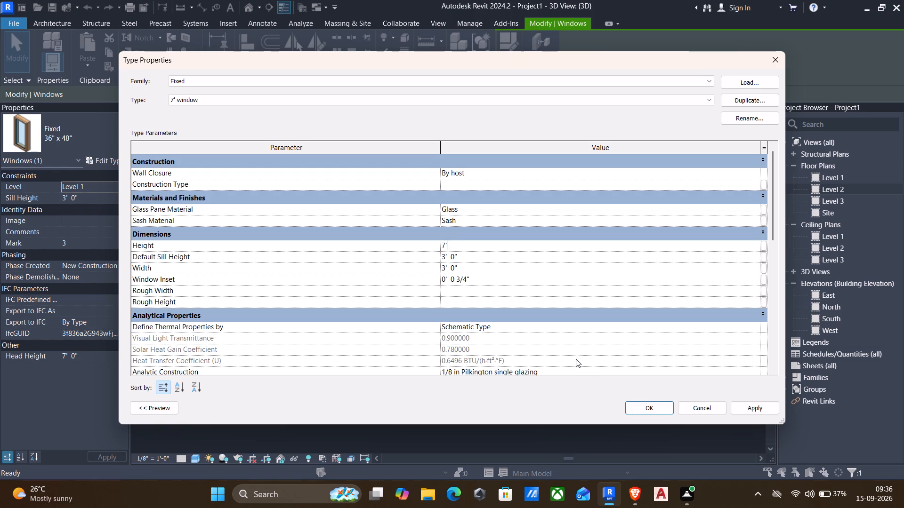
{"action": "key", "text": "Return"}
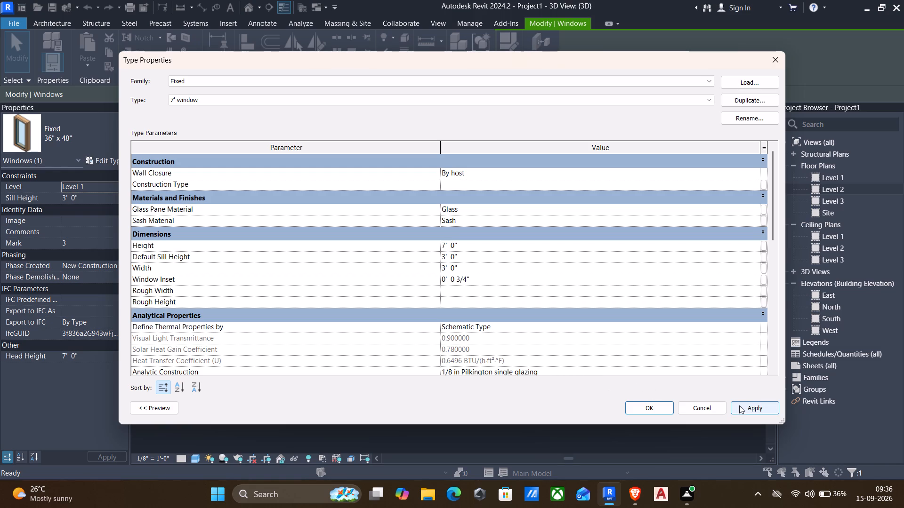
{"action": "left_click", "coordinate": [739, 405]}
{"action": "left_click", "coordinate": [655, 405]}
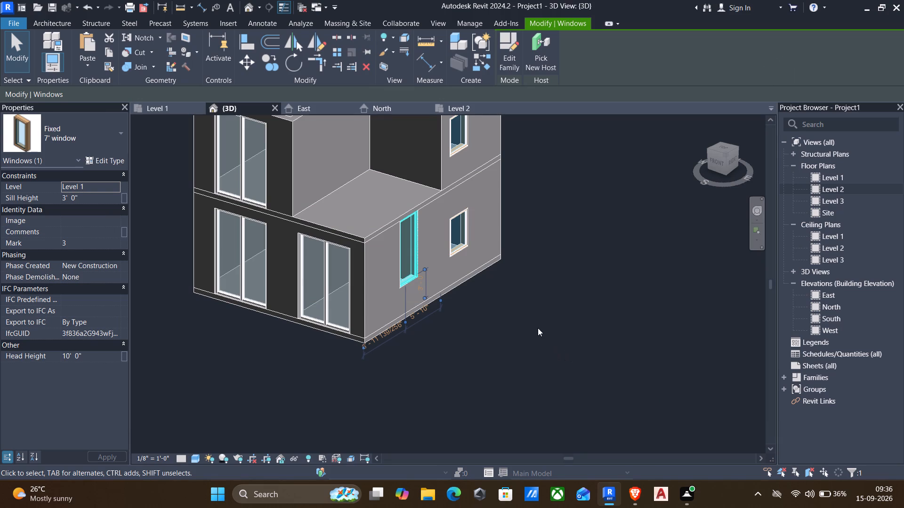
Lower the 7' window in the east wall to a sill height of 0' 9".
{"action": "key", "text": "Down"}
{"action": "key", "text": "Down"}
{"action": "key", "text": "Down"}
{"action": "key", "text": "Down"}
{"action": "key", "text": "Down"}
{"action": "key", "text": "Down"}
{"action": "key", "text": "Down"}
{"action": "key", "text": "Down"}
{"action": "key", "text": "Down"}
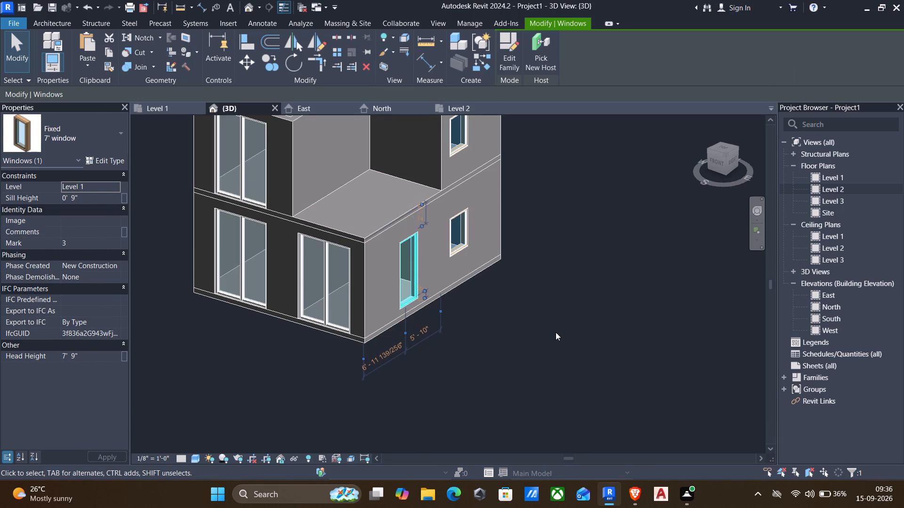
Shift the 7' window south along the east wall to 6'-7" from the horizontal partition.
{"action": "key", "text": "Left"}
{"action": "key", "text": "Left"}
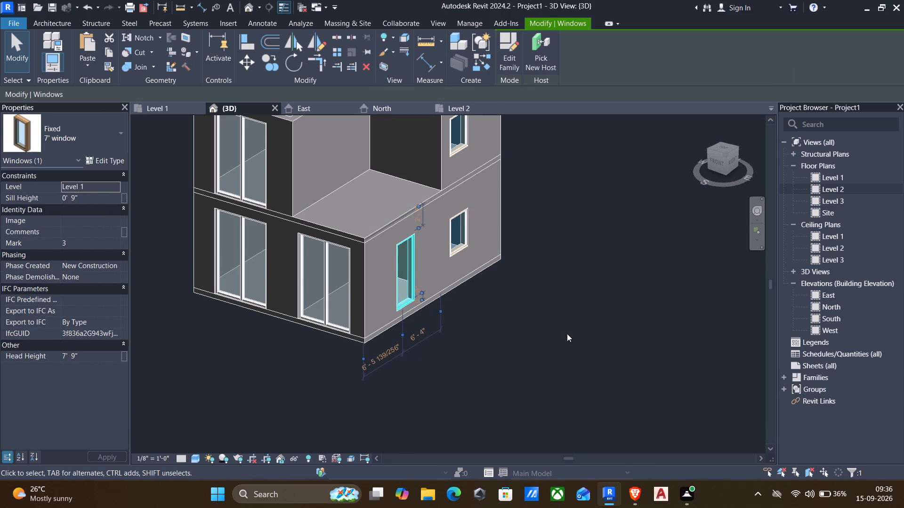
{"action": "key", "text": "Left"}
{"action": "key", "text": "Escape"}
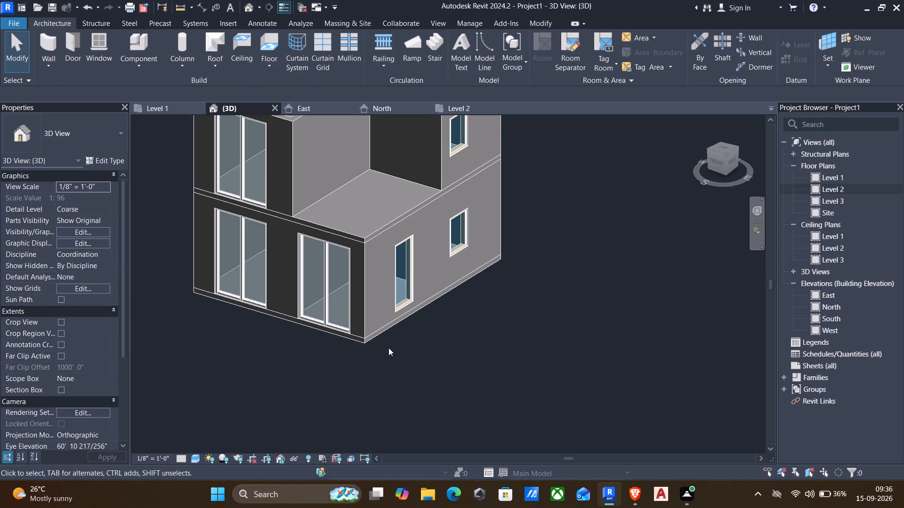
Lower the 7' window further to a sill height of 0' 0".
{"action": "left_click", "coordinate": [407, 302]}
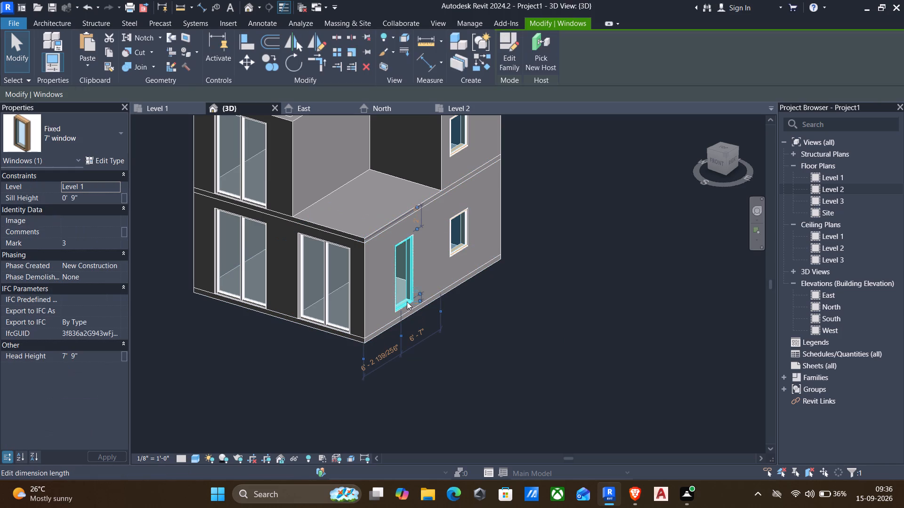
{"action": "key", "text": "Down"}
{"action": "key", "text": "Down"}
{"action": "key", "text": "Down"}
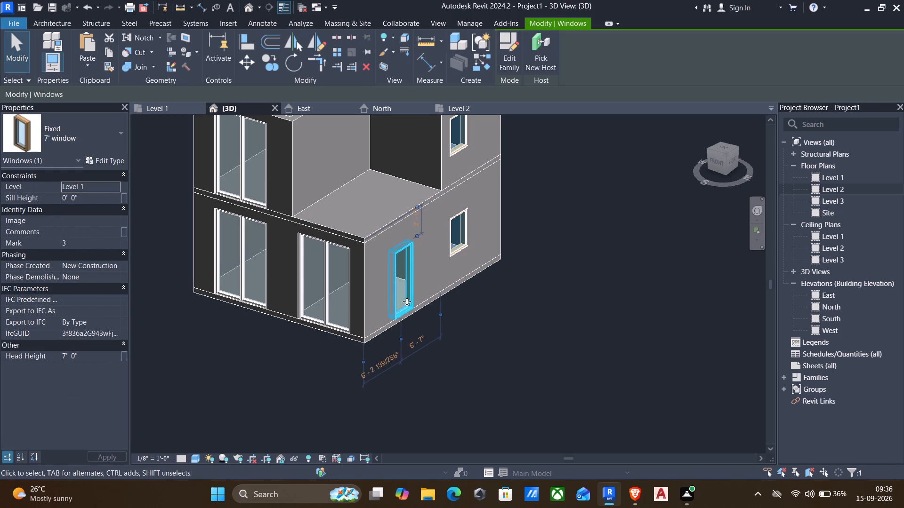
{"action": "key", "text": "Escape"}
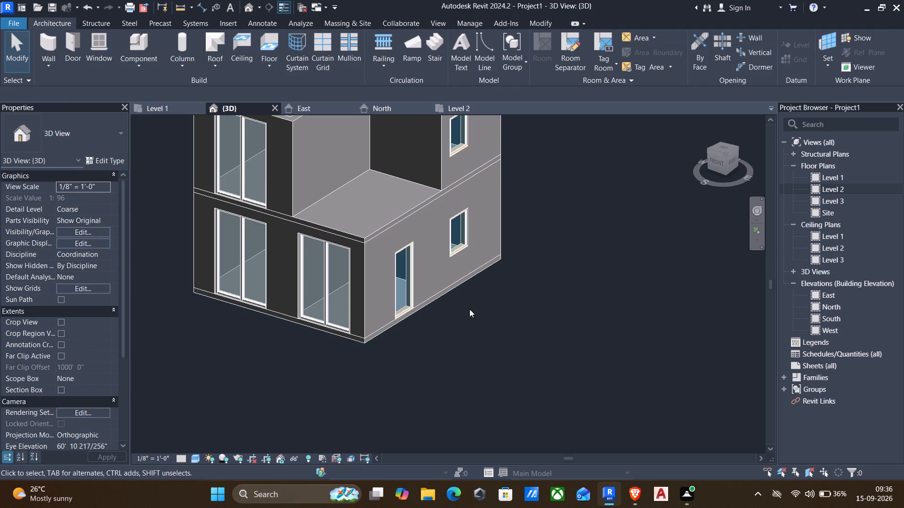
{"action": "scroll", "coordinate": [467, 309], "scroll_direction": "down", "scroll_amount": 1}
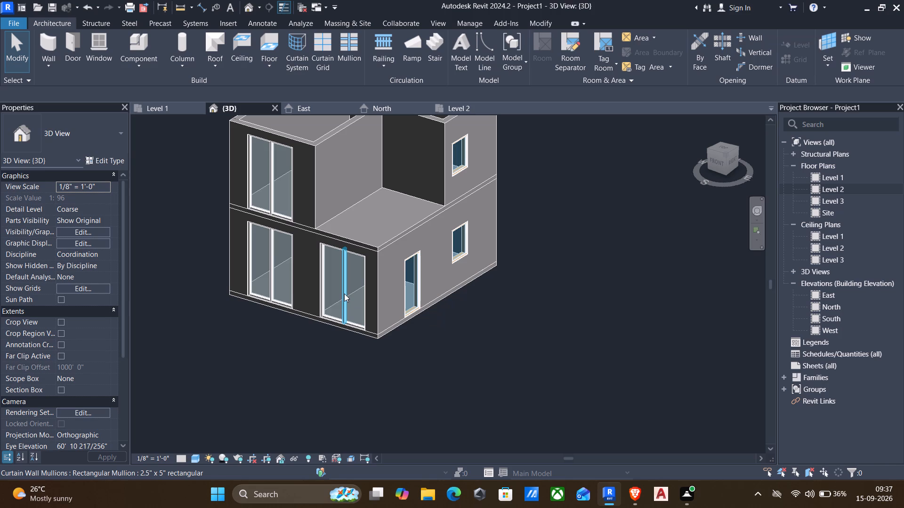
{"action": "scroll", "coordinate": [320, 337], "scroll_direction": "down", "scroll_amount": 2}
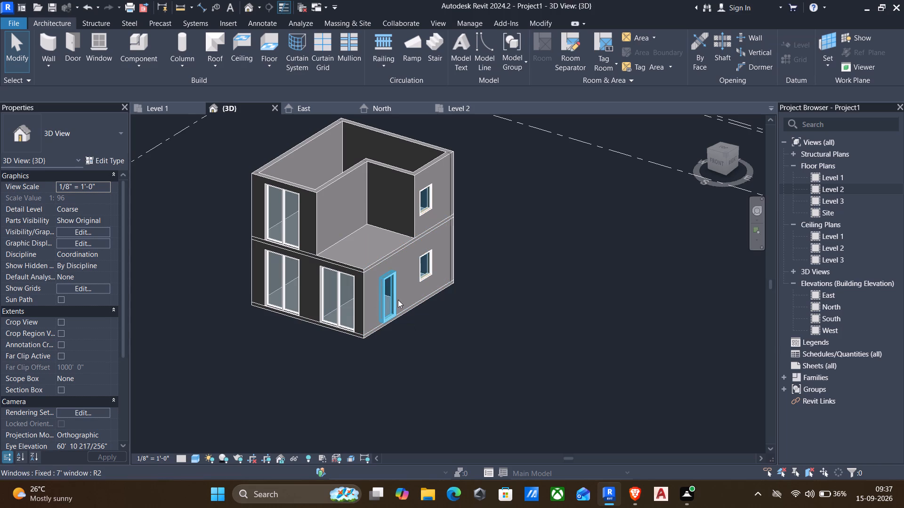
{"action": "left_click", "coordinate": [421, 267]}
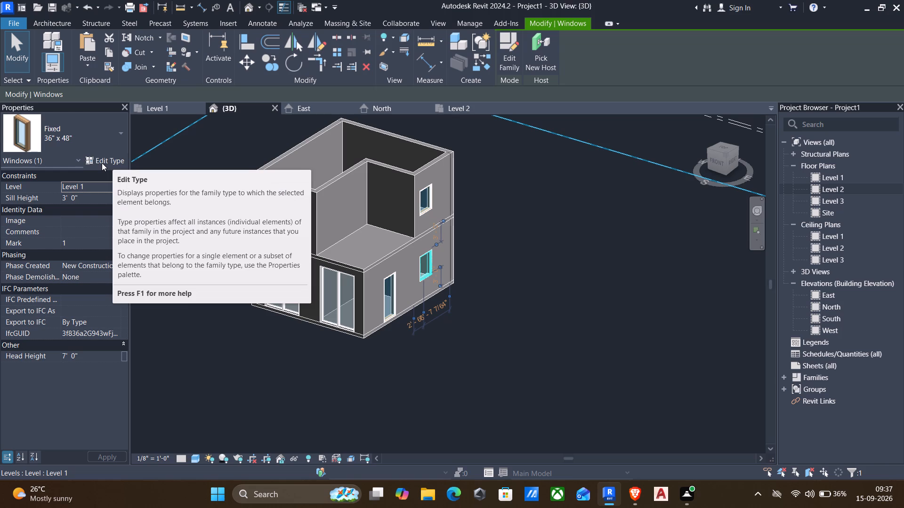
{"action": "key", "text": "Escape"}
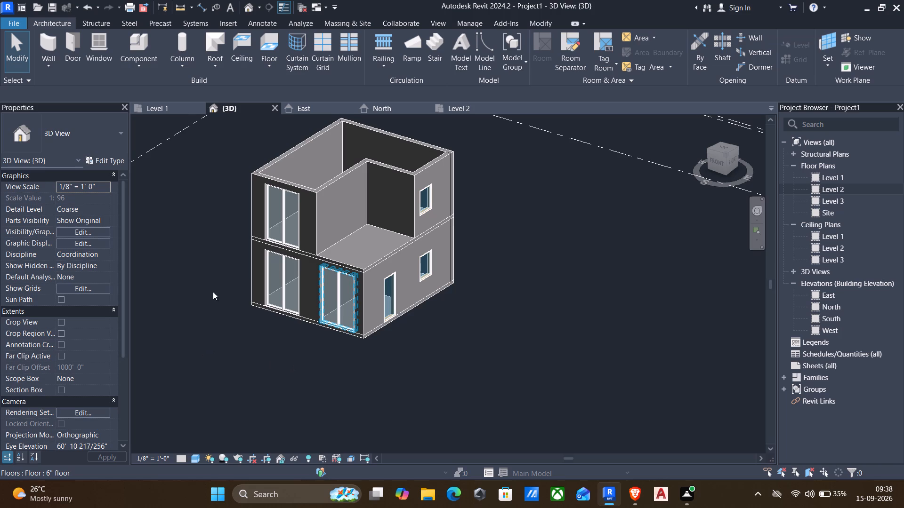
Start an in-place component in the Generic Models category, keeping the default name.
{"action": "left_click", "coordinate": [52, 22]}
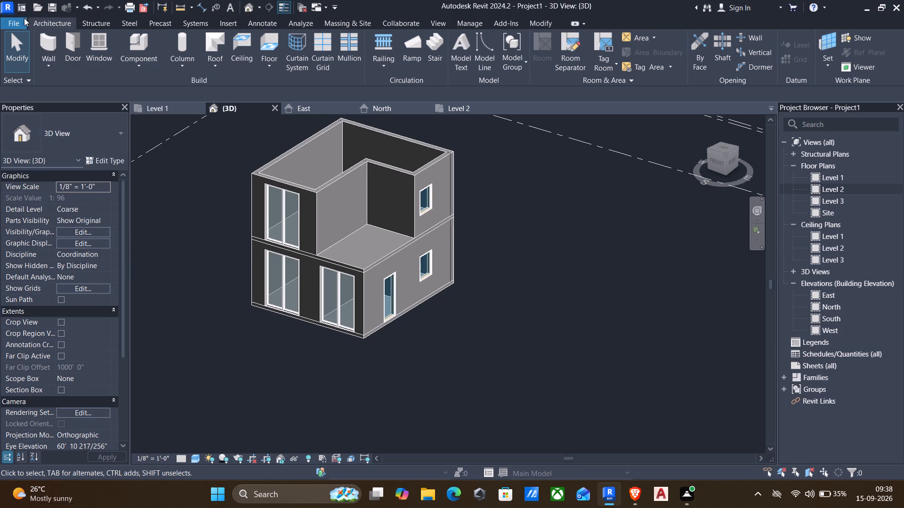
{"action": "left_click", "coordinate": [42, 23]}
{"action": "left_click", "coordinate": [140, 64]}
{"action": "left_click", "coordinate": [153, 112]}
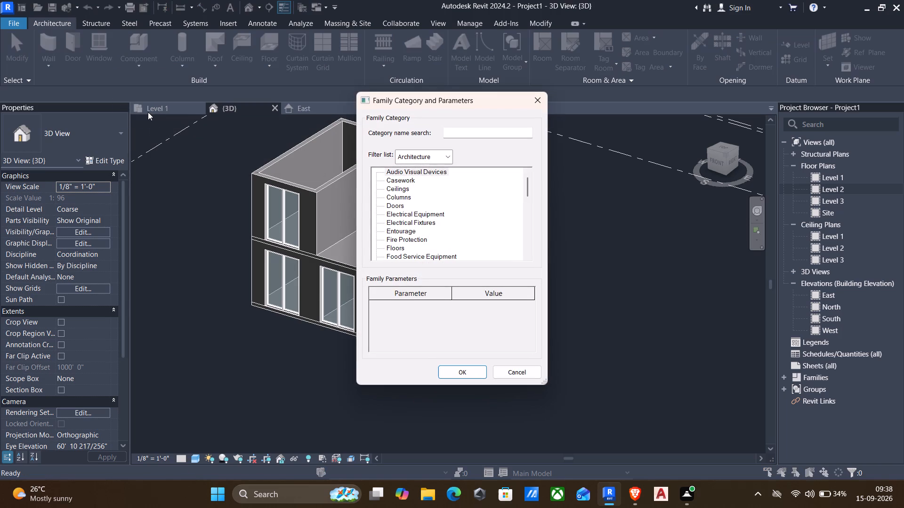
{"action": "scroll", "coordinate": [399, 214], "scroll_direction": "down", "scroll_amount": 5}
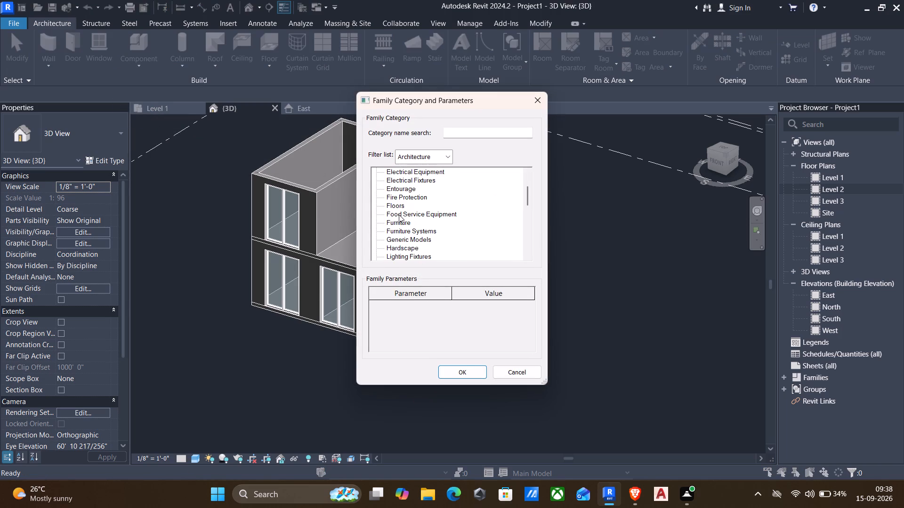
{"action": "left_click", "coordinate": [395, 238]}
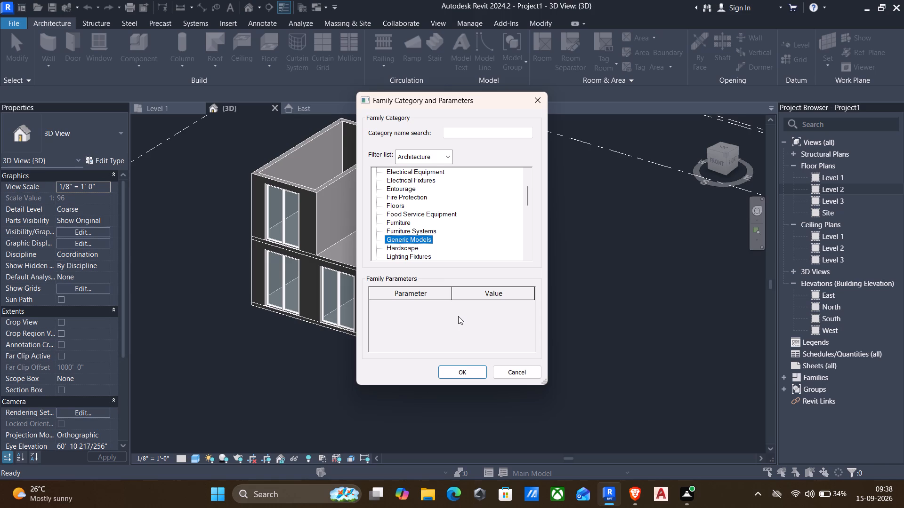
{"action": "left_click", "coordinate": [453, 373]}
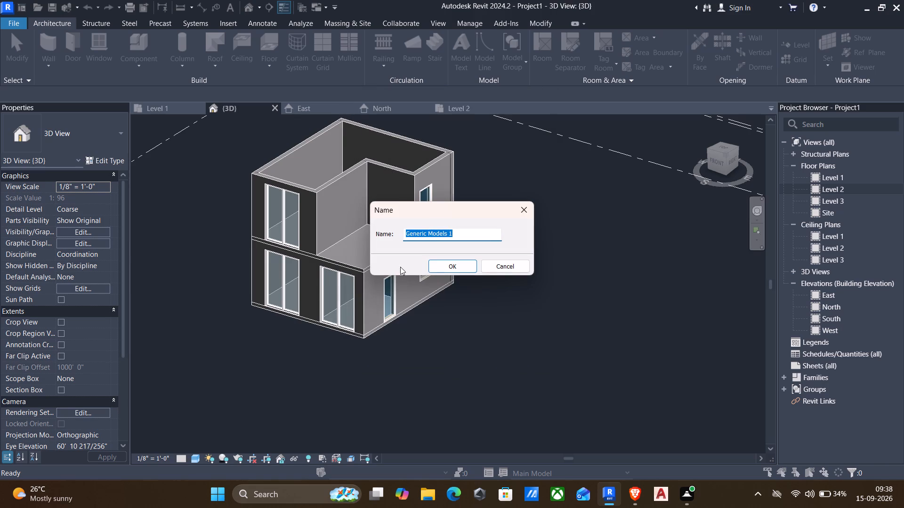
{"action": "left_click", "coordinate": [447, 265]}
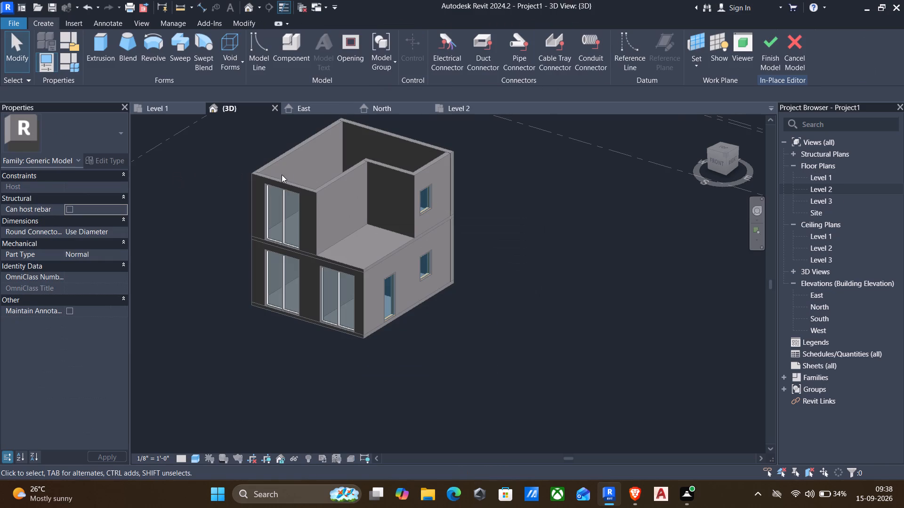
Set the work plane to the outer face of the upper-storey front wall.
{"action": "left_click", "coordinate": [701, 63]}
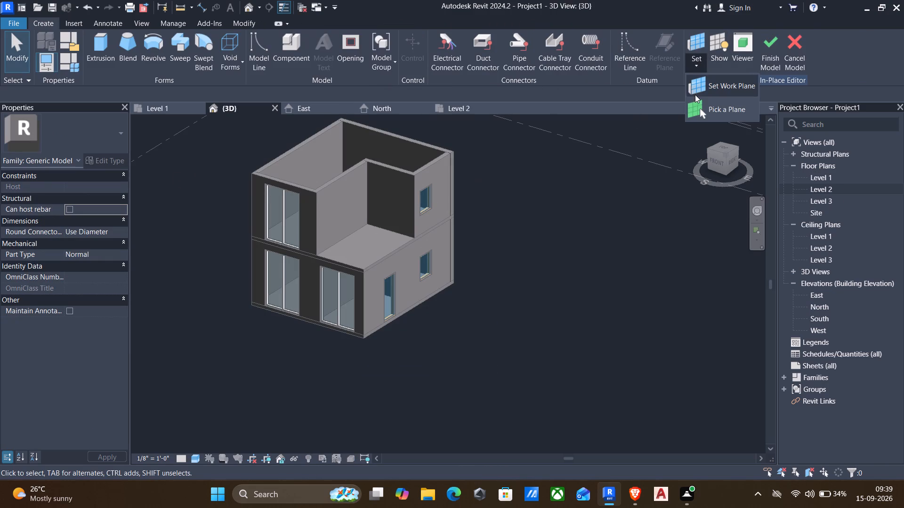
{"action": "left_click", "coordinate": [711, 107]}
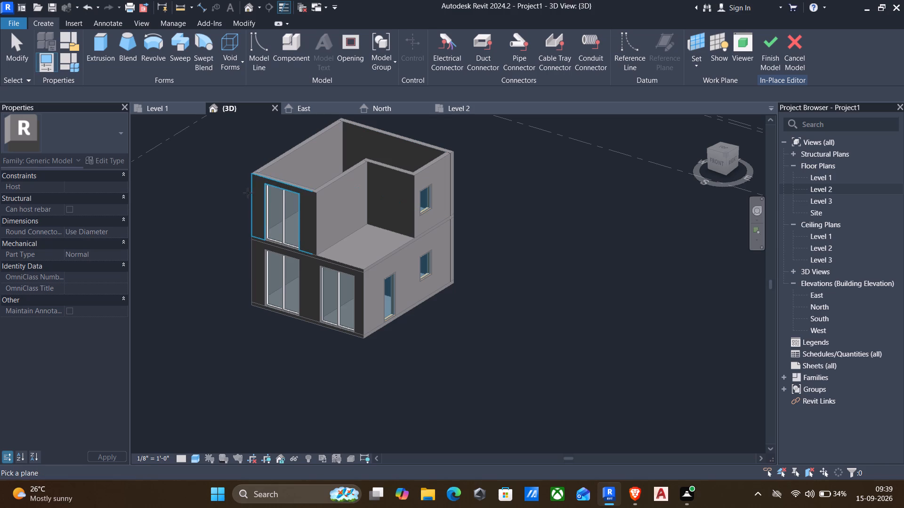
{"action": "left_click", "coordinate": [254, 184]}
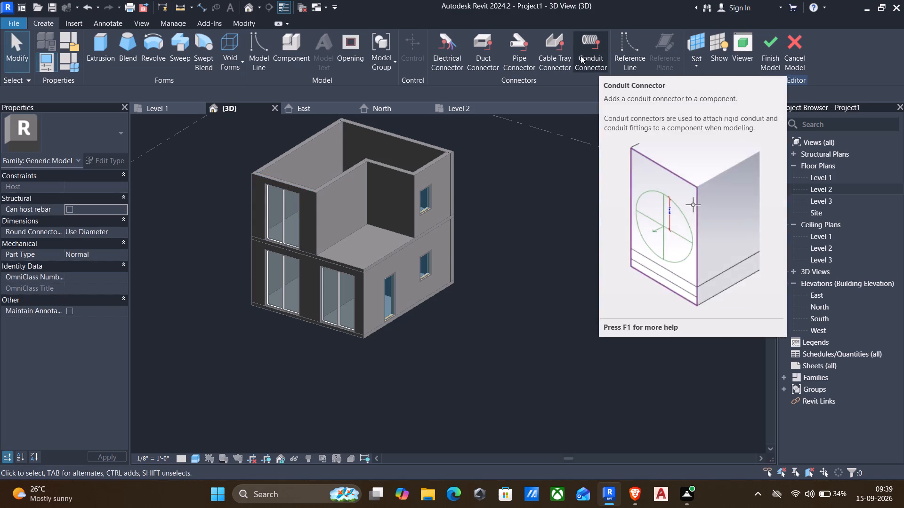
Create an extrusion from a rectangle about 21'-0" high covering the two-storey front bay, from its upper outer corner to the ground floor slab's bottom edge.
{"action": "left_click", "coordinate": [98, 44]}
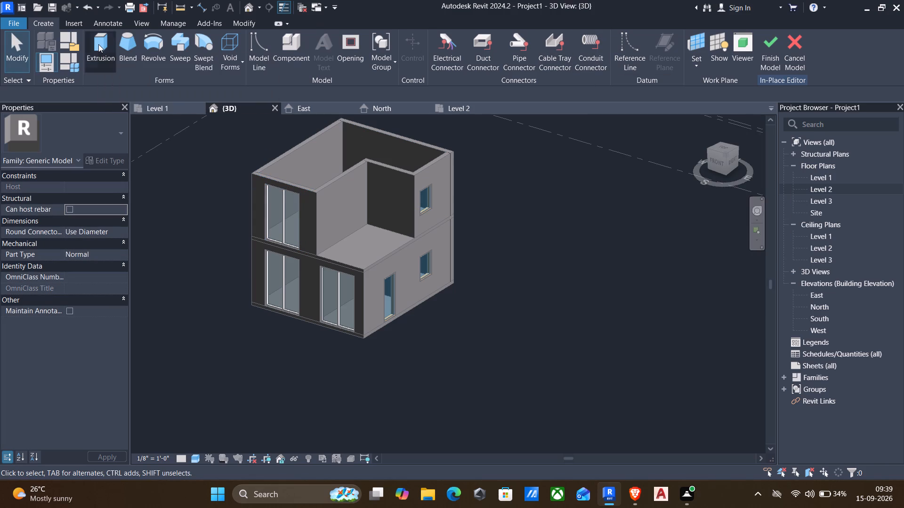
{"action": "left_click", "coordinate": [476, 40]}
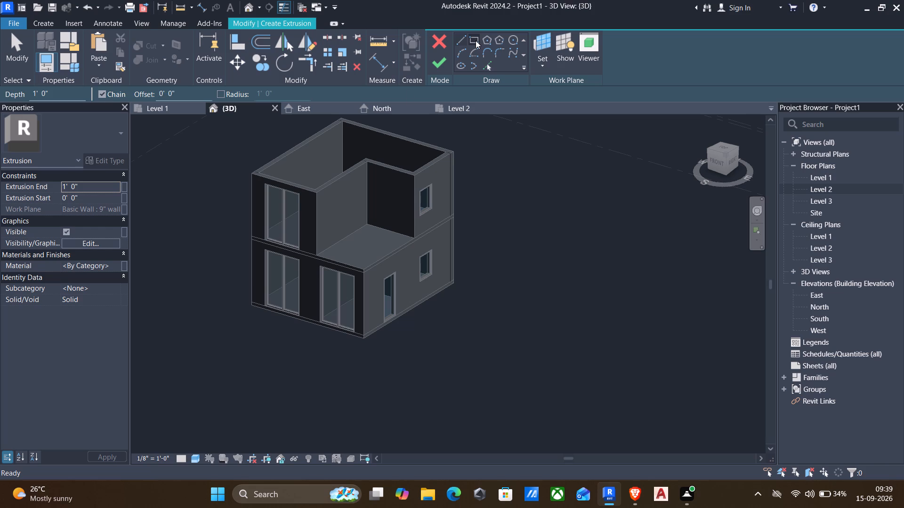
{"action": "left_click", "coordinate": [248, 171]}
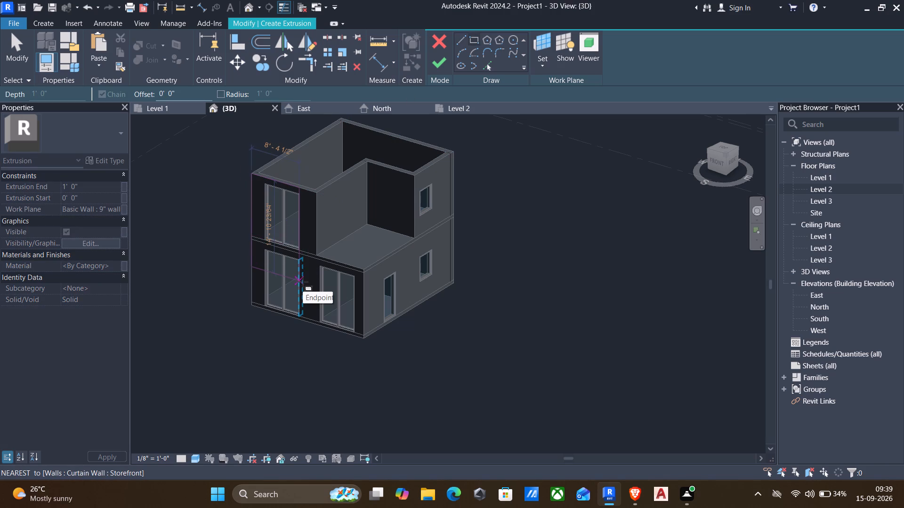
{"action": "scroll", "coordinate": [321, 311], "scroll_direction": "up", "scroll_amount": 3}
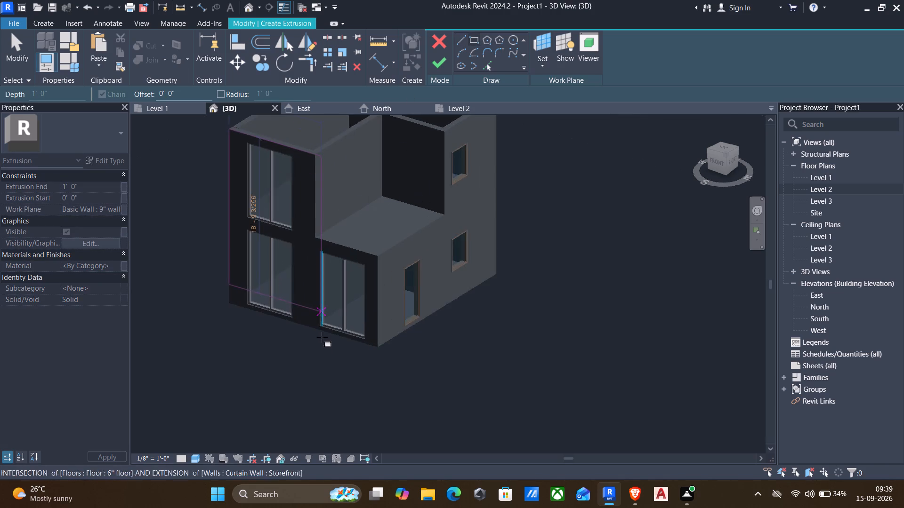
{"action": "scroll", "coordinate": [315, 336], "scroll_direction": "up", "scroll_amount": 3}
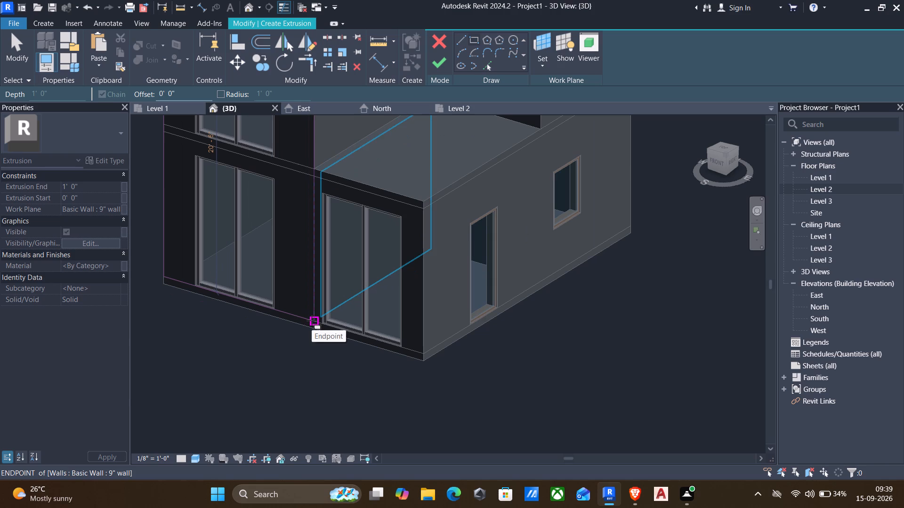
{"action": "middle_click_drag", "start_coordinate": [312, 320], "coordinate": [338, 316], "text": "shift"}
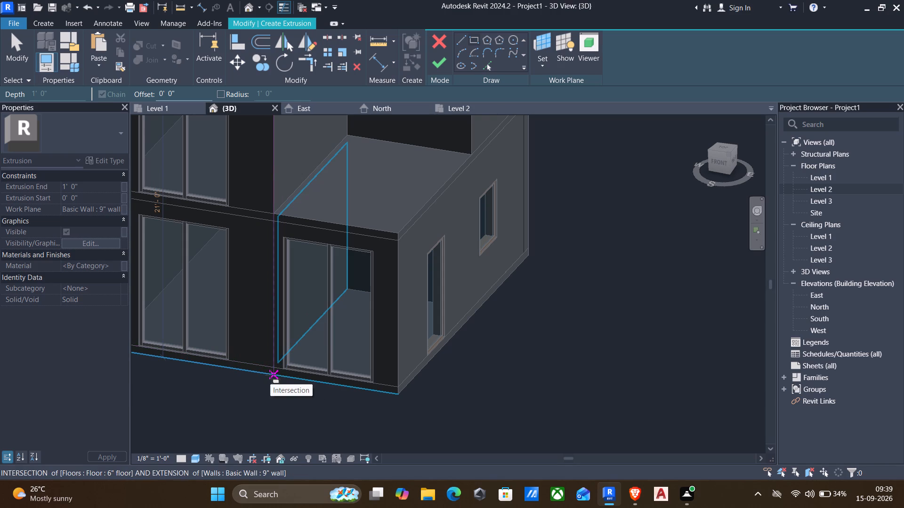
{"action": "left_click", "coordinate": [270, 374]}
{"action": "key", "text": "Escape"}
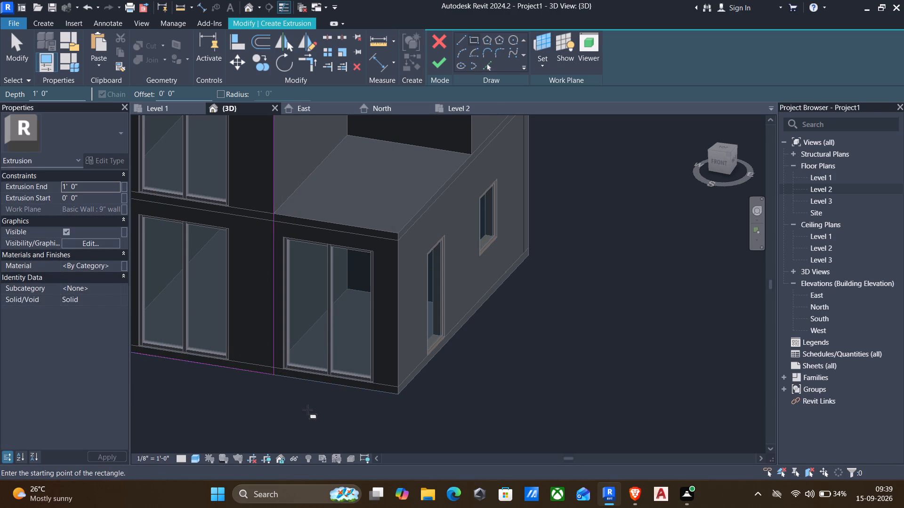
{"action": "scroll", "coordinate": [307, 410], "scroll_direction": "down", "scroll_amount": 3}
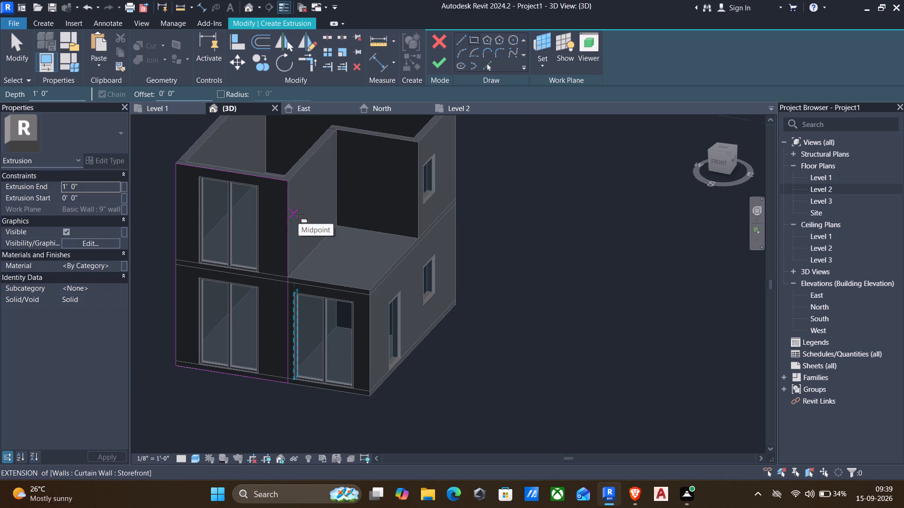
{"action": "left_click", "coordinate": [439, 63]}
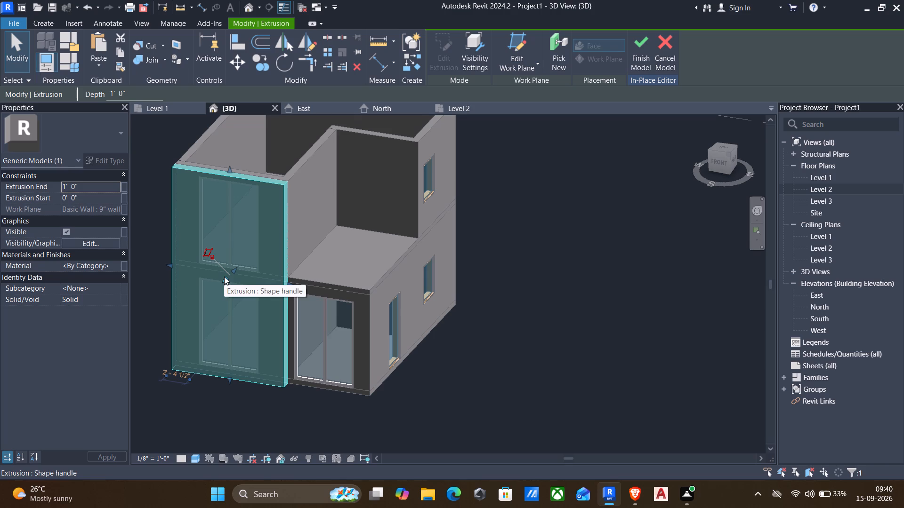
Set the extrusion end to 1' 6" and finish the in-place model.
{"action": "left_click", "coordinate": [87, 187]}
{"action": "type", "text": "1'6\""}
{"action": "key", "text": "Return"}
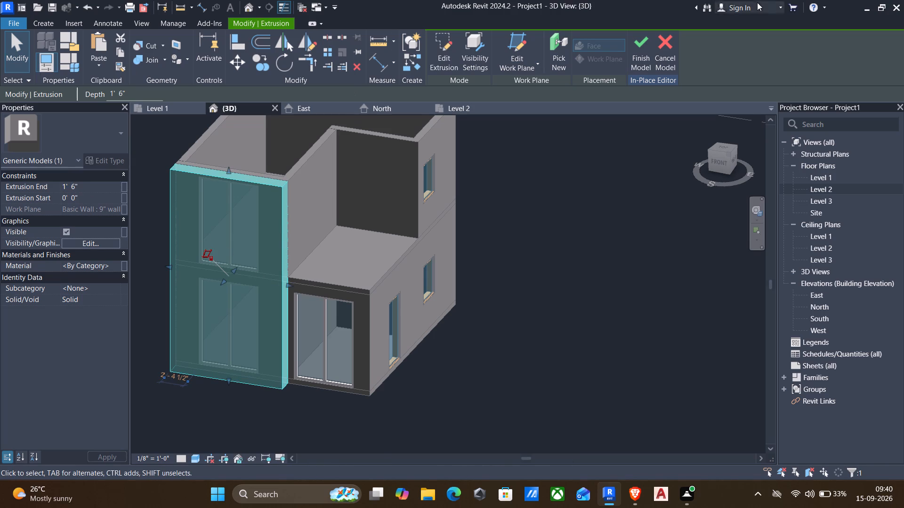
{"action": "left_click", "coordinate": [633, 45]}
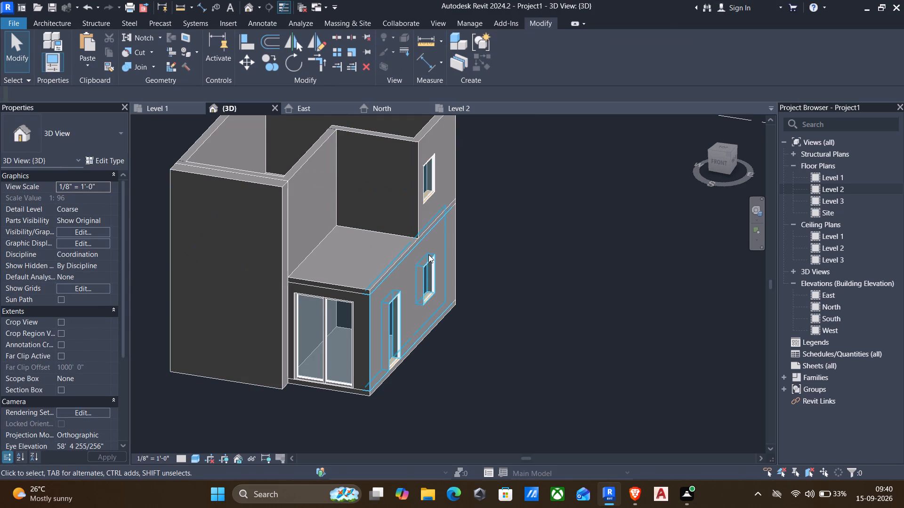
Align the side face of the front generic model with the face of the upper wall beside the terrace.
{"action": "middle_click_drag", "start_coordinate": [454, 258], "coordinate": [369, 260], "text": "shift"}
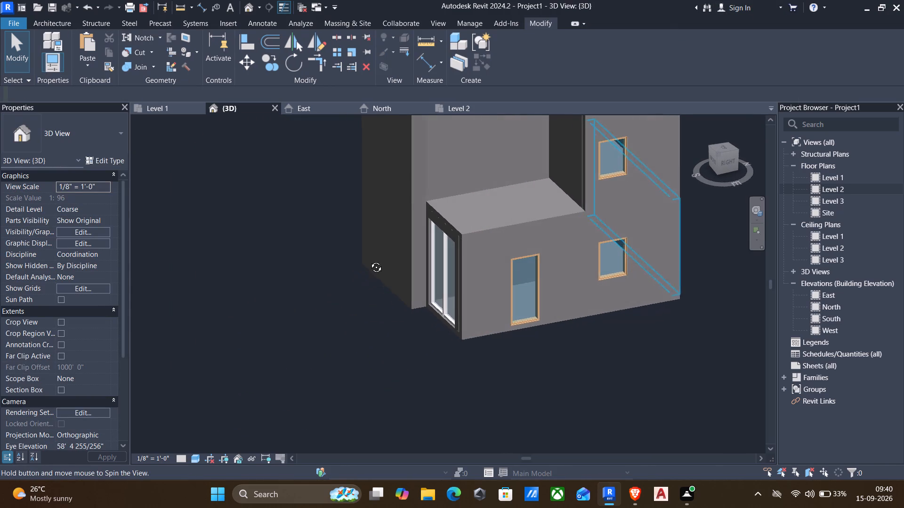
{"action": "middle_click_drag", "start_coordinate": [369, 260], "coordinate": [369, 260], "text": "shift"}
{"action": "middle_click_drag", "start_coordinate": [439, 193], "coordinate": [554, 372]}
{"action": "scroll", "coordinate": [485, 270], "scroll_direction": "up", "scroll_amount": 1}
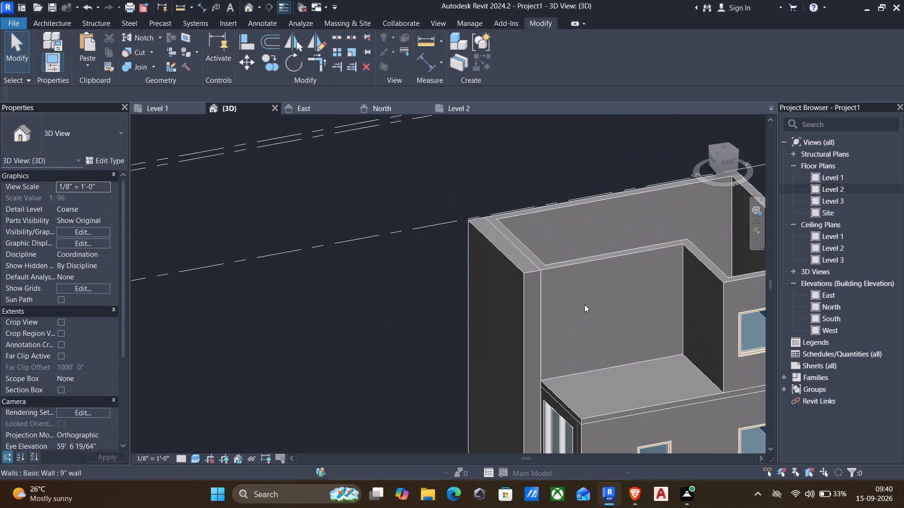
{"action": "left_click", "coordinate": [242, 47]}
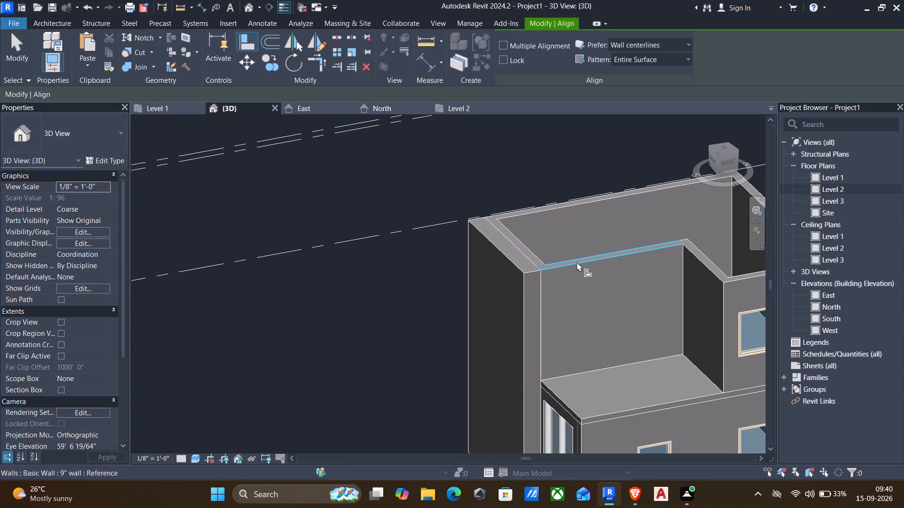
{"action": "left_click", "coordinate": [576, 268]}
{"action": "left_click", "coordinate": [536, 288]}
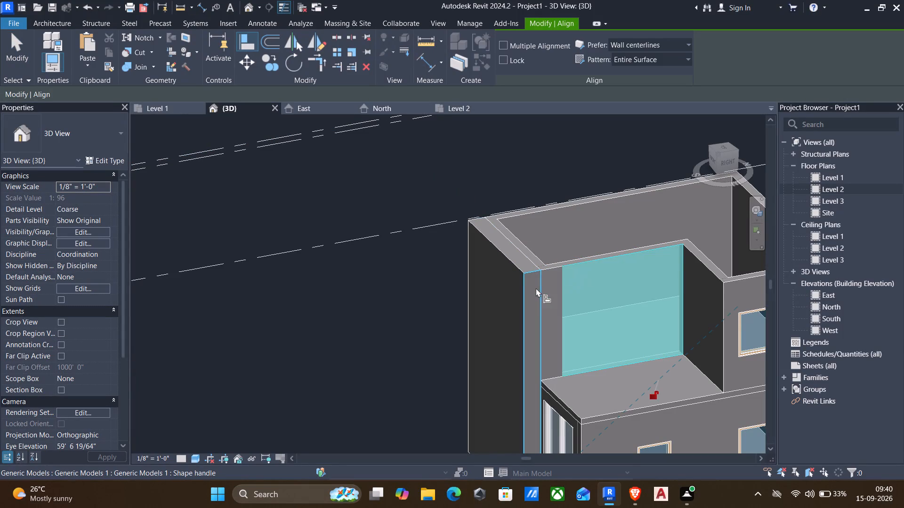
{"action": "scroll", "coordinate": [555, 331], "scroll_direction": "down", "scroll_amount": 2}
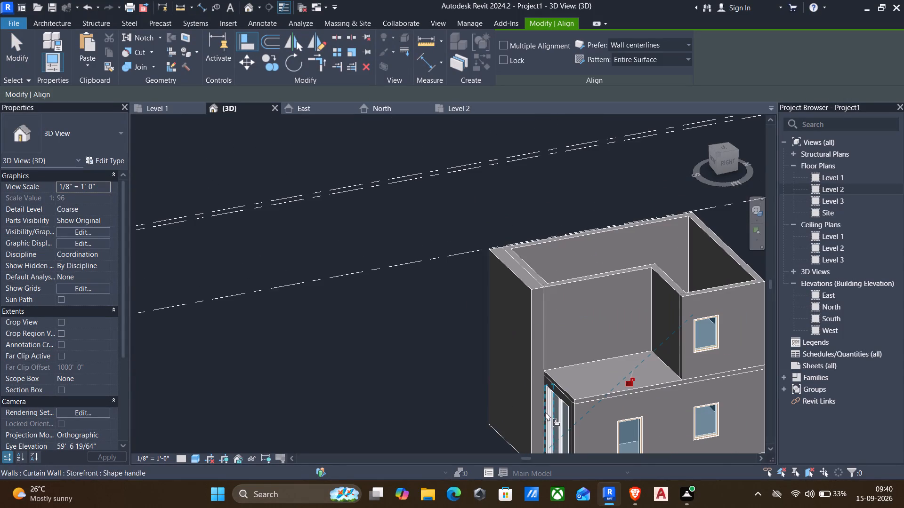
{"action": "key", "text": "Escape"}
Examine how the generic model sits against the front facade from several angles.
{"action": "middle_click_drag", "start_coordinate": [472, 368], "coordinate": [368, 328]}
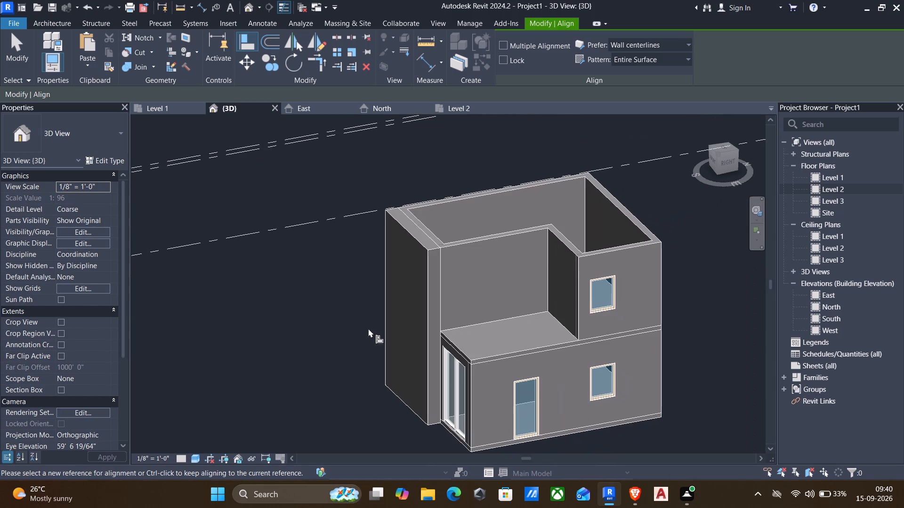
{"action": "middle_click_drag", "start_coordinate": [349, 332], "coordinate": [386, 319], "text": "shift"}
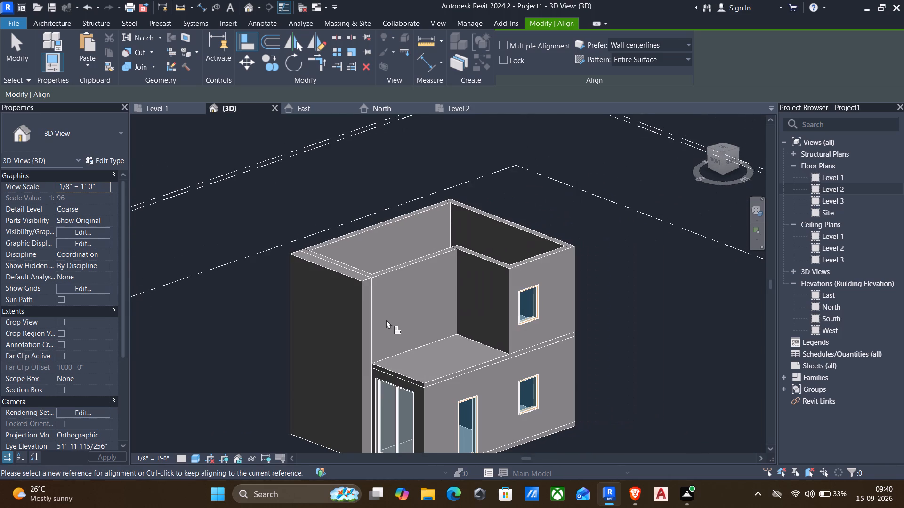
{"action": "middle_click_drag", "start_coordinate": [398, 320], "coordinate": [444, 270]}
{"action": "middle_click_drag", "start_coordinate": [442, 301], "coordinate": [446, 301], "text": "shift"}
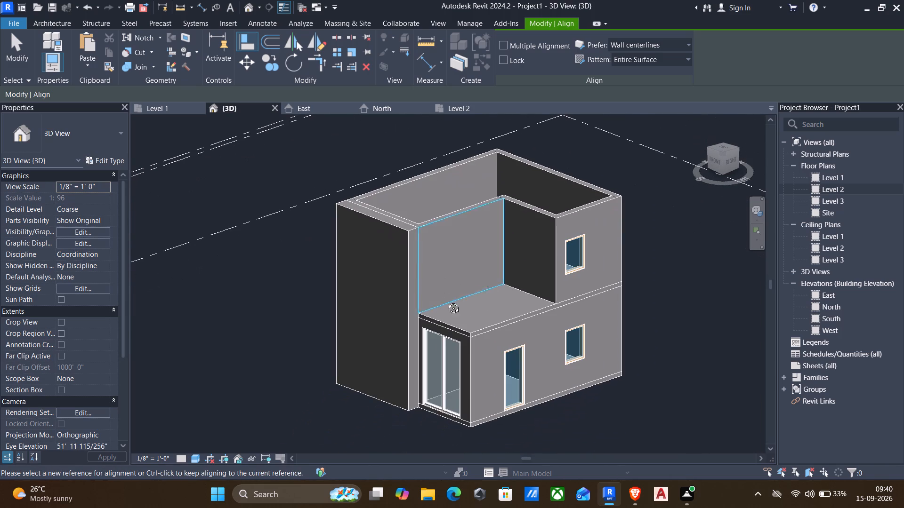
{"action": "middle_click_drag", "start_coordinate": [446, 301], "coordinate": [496, 277], "text": "shift"}
{"action": "middle_click_drag", "start_coordinate": [452, 330], "coordinate": [487, 276]}
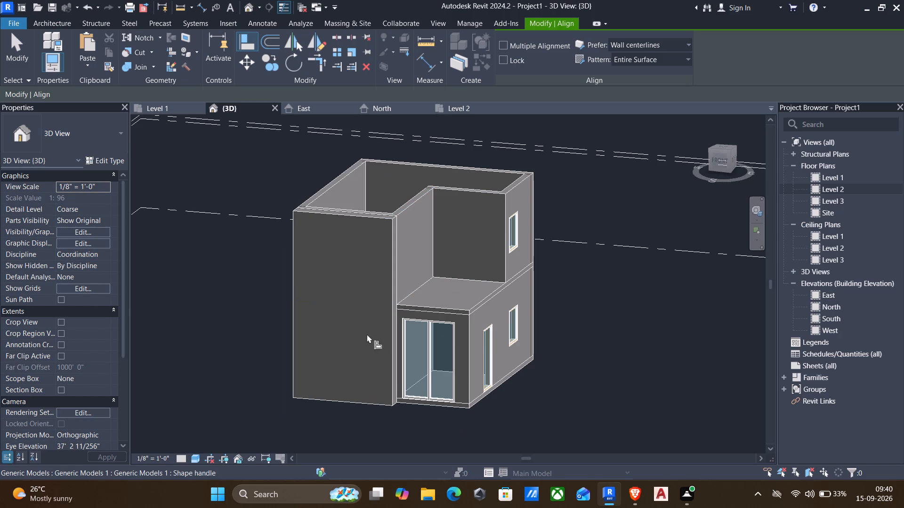
{"action": "middle_click_drag", "start_coordinate": [382, 336], "coordinate": [482, 315]}
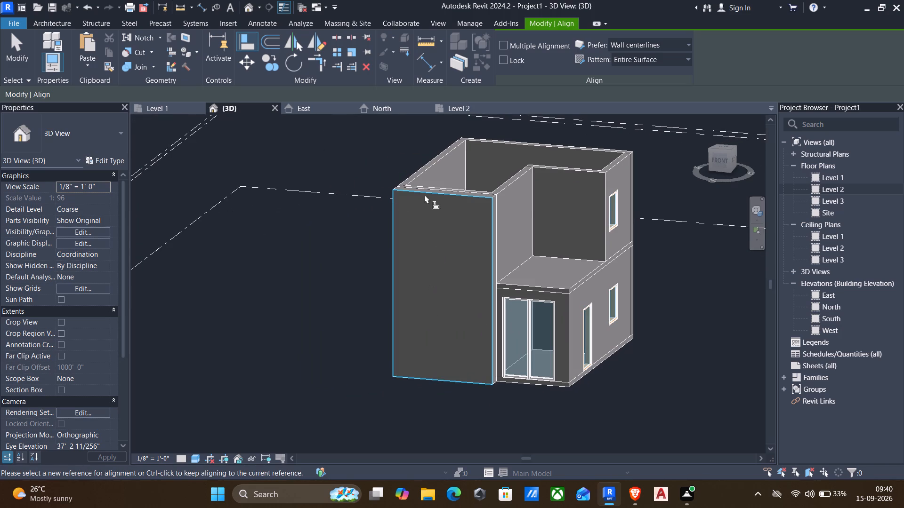
{"action": "key", "text": "Escape"}
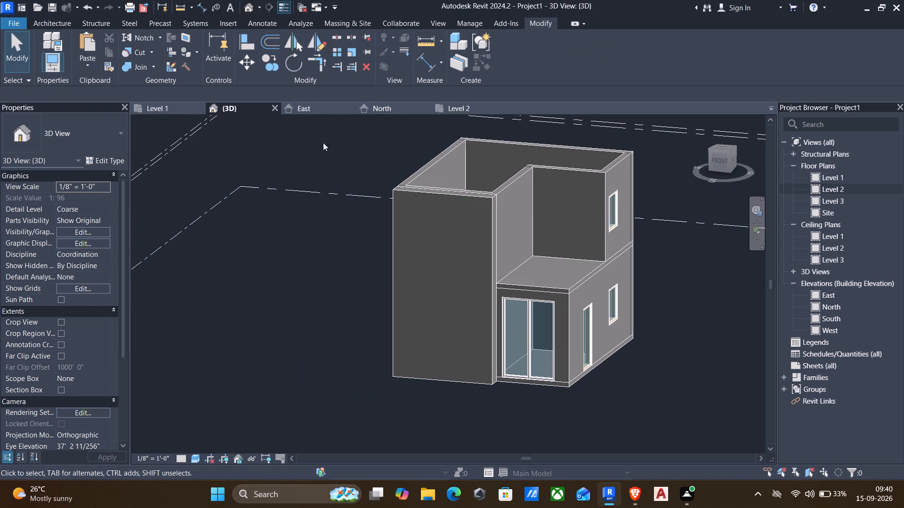
Hide the front generic model element in the 3D view.
{"action": "left_click", "coordinate": [430, 191]}
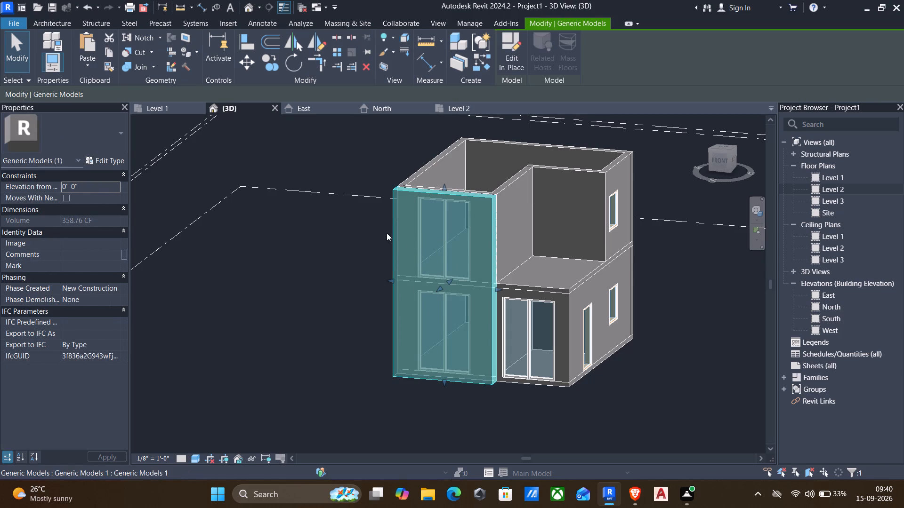
{"action": "right_click", "coordinate": [361, 257]}
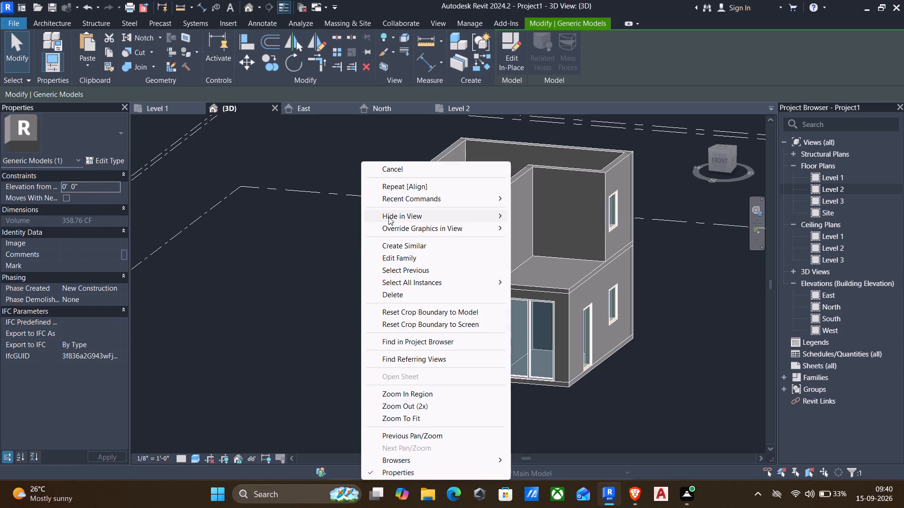
{"action": "left_click", "coordinate": [390, 217]}
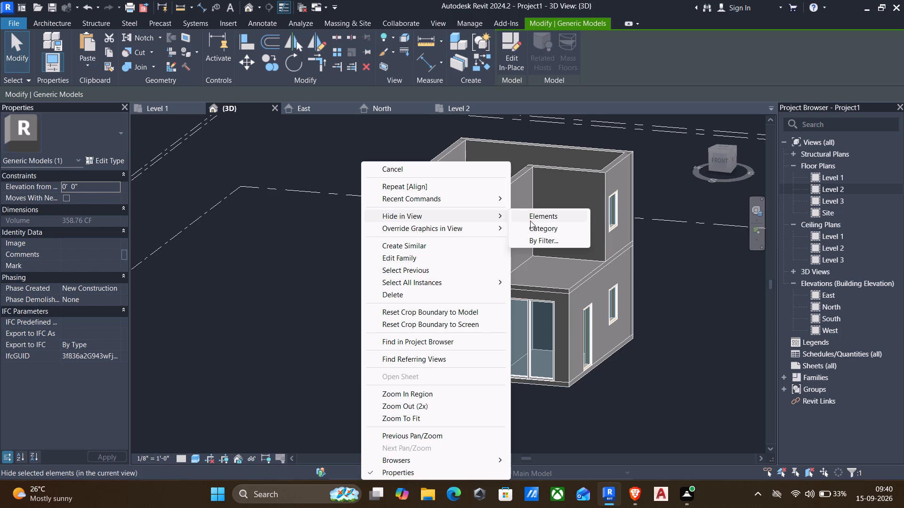
{"action": "left_click", "coordinate": [530, 221]}
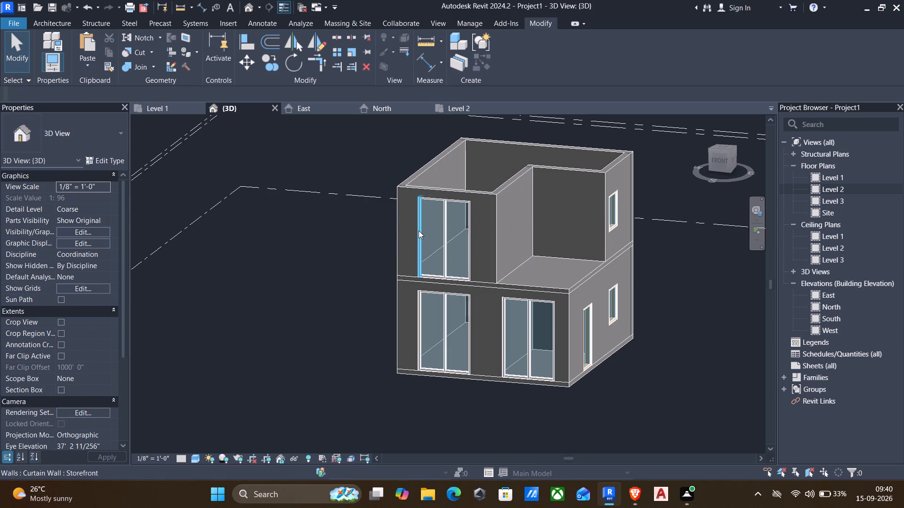
Duplicate the upper-storey front Storefront's curtain wall type under the name "2nd floor curtain" and apply it.
{"action": "left_click", "coordinate": [441, 207]}
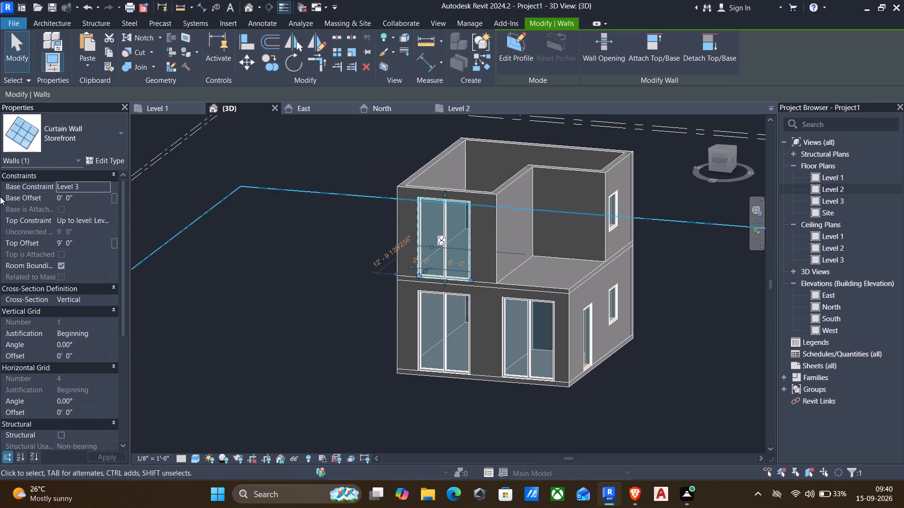
{"action": "left_click", "coordinate": [106, 163]}
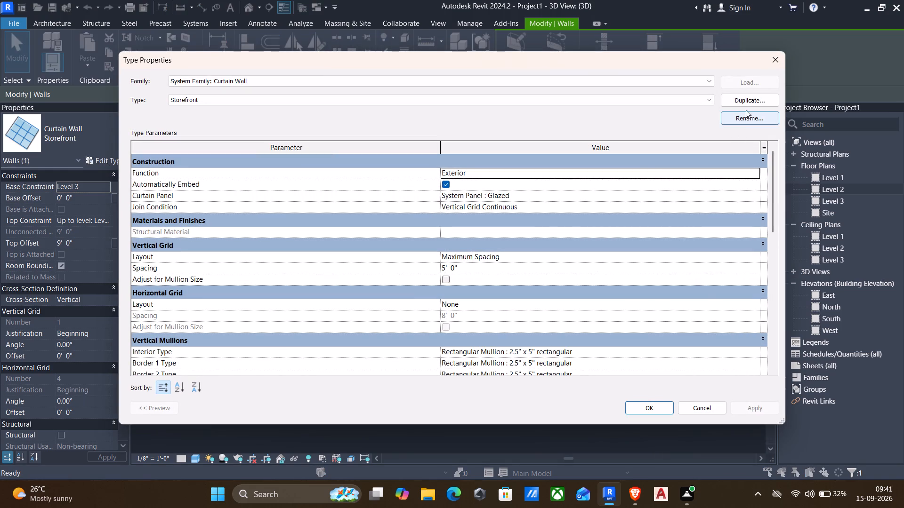
{"action": "left_click", "coordinate": [744, 95]}
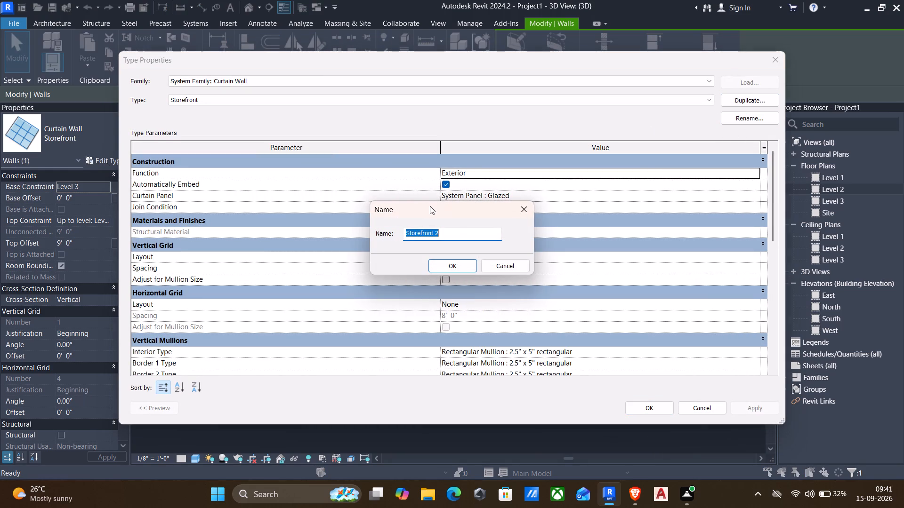
{"action": "key", "text": "BackSpace"}
{"action": "type", "text": "2nd floor curtain"}
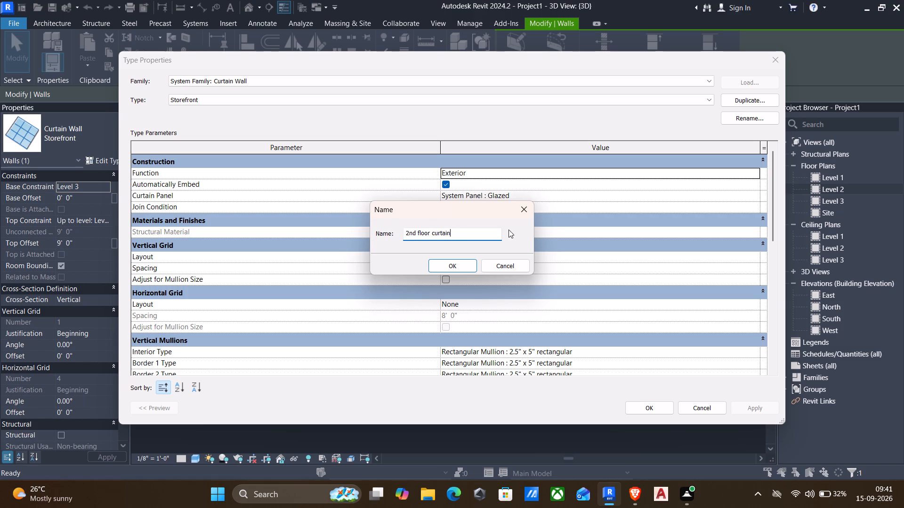
{"action": "left_click", "coordinate": [456, 266]}
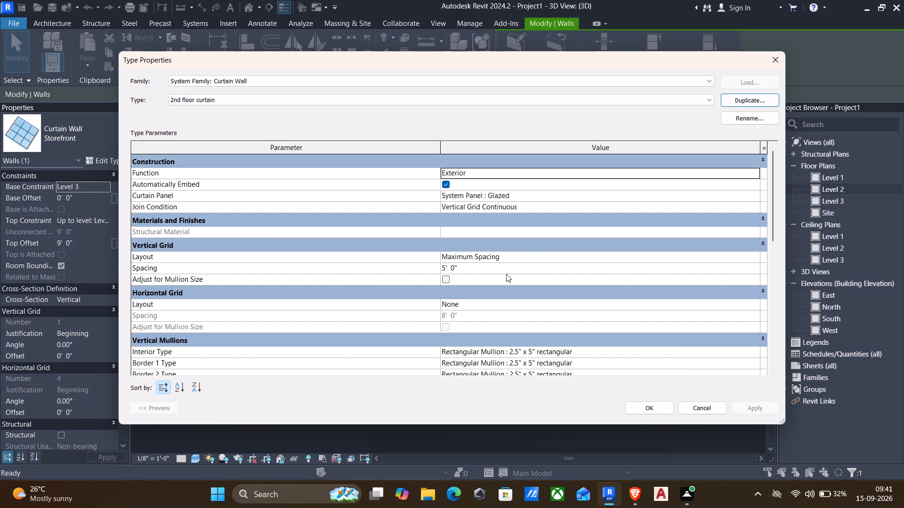
{"action": "left_click", "coordinate": [634, 406]}
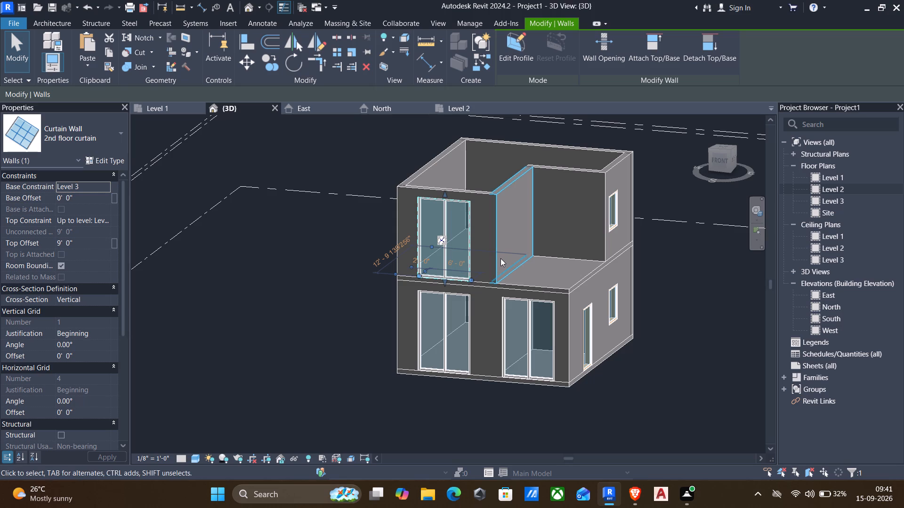
Look through the project's families, including profiles, curtain panels and walls, to locate the curtain wall types.
{"action": "key", "text": "Escape"}
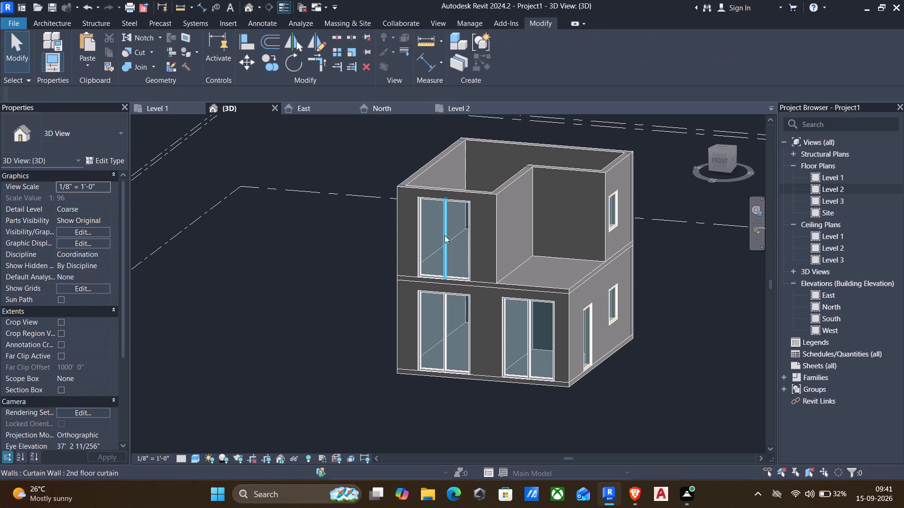
{"action": "left_click", "coordinate": [429, 197]}
{"action": "key", "text": "Escape"}
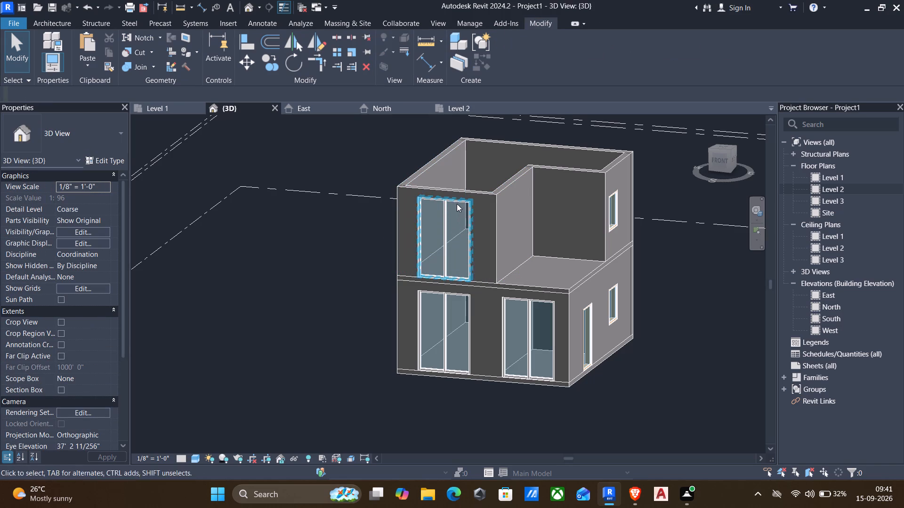
{"action": "left_click", "coordinate": [440, 219]}
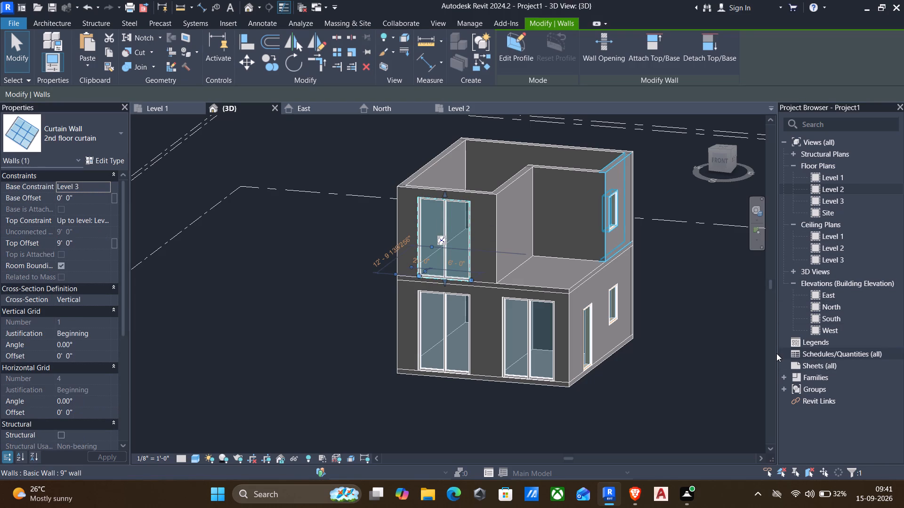
{"action": "left_click", "coordinate": [782, 379]}
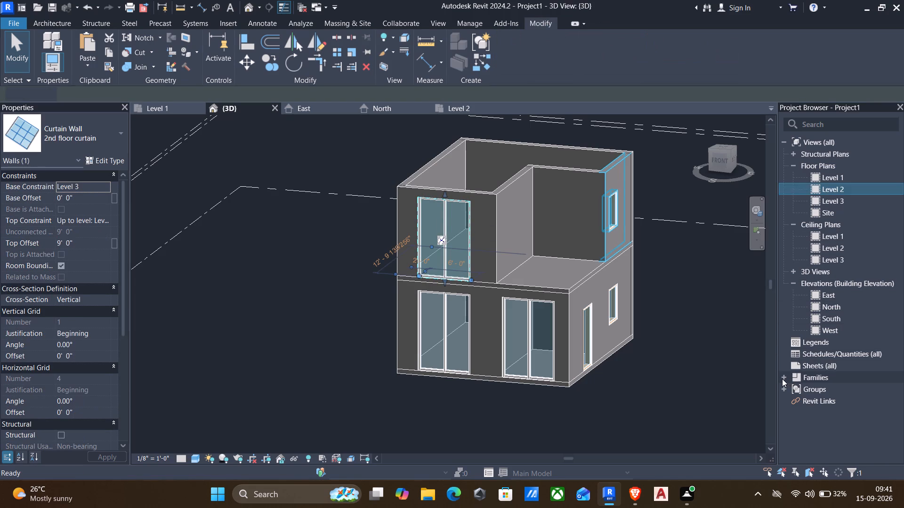
{"action": "scroll", "coordinate": [807, 385], "scroll_direction": "down", "scroll_amount": 3}
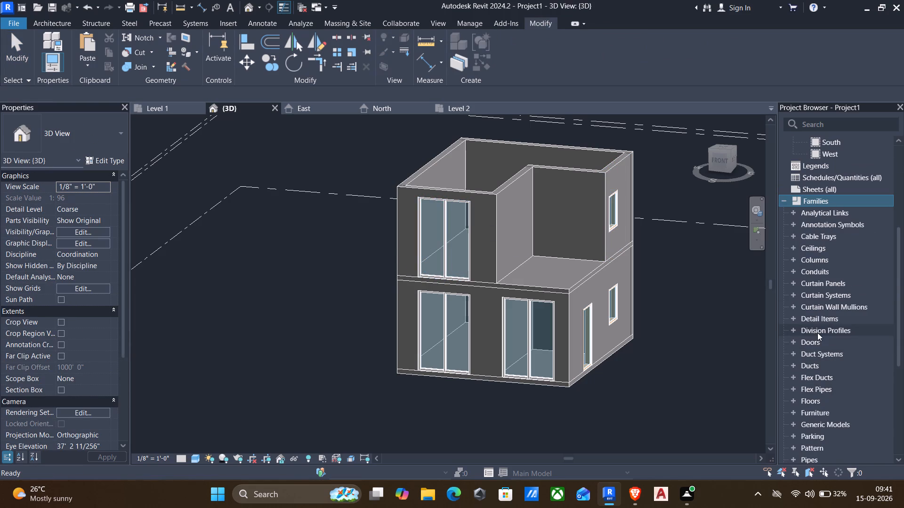
{"action": "scroll", "coordinate": [818, 331], "scroll_direction": "down", "scroll_amount": 2}
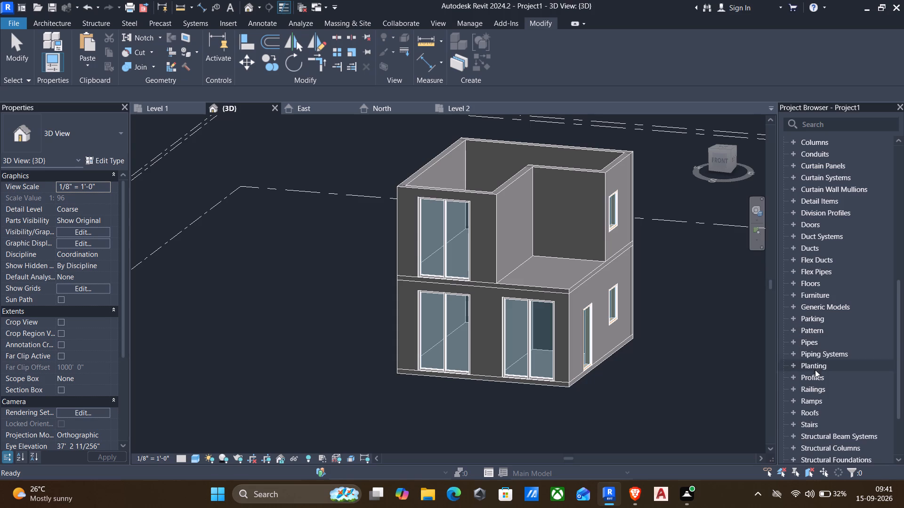
{"action": "left_click", "coordinate": [791, 377]}
{"action": "scroll", "coordinate": [807, 393], "scroll_direction": "down", "scroll_amount": 1}
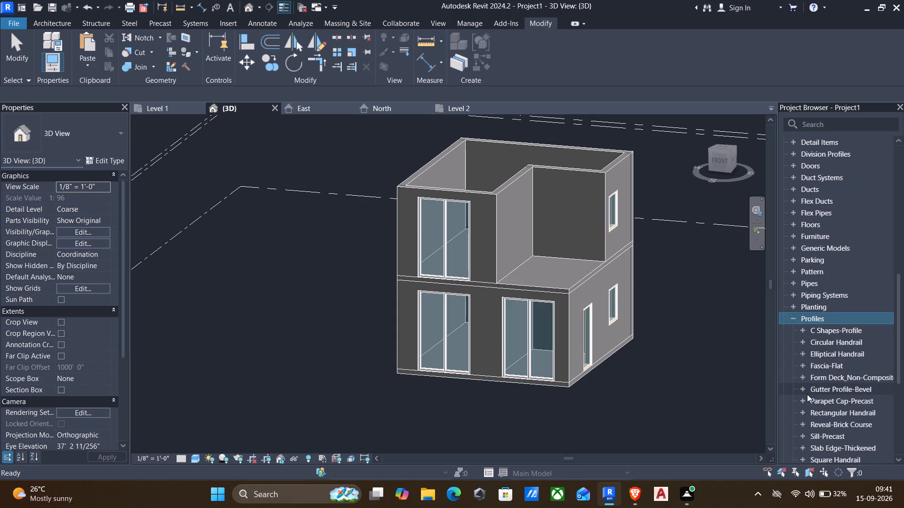
{"action": "scroll", "coordinate": [807, 394], "scroll_direction": "down", "scroll_amount": 2}
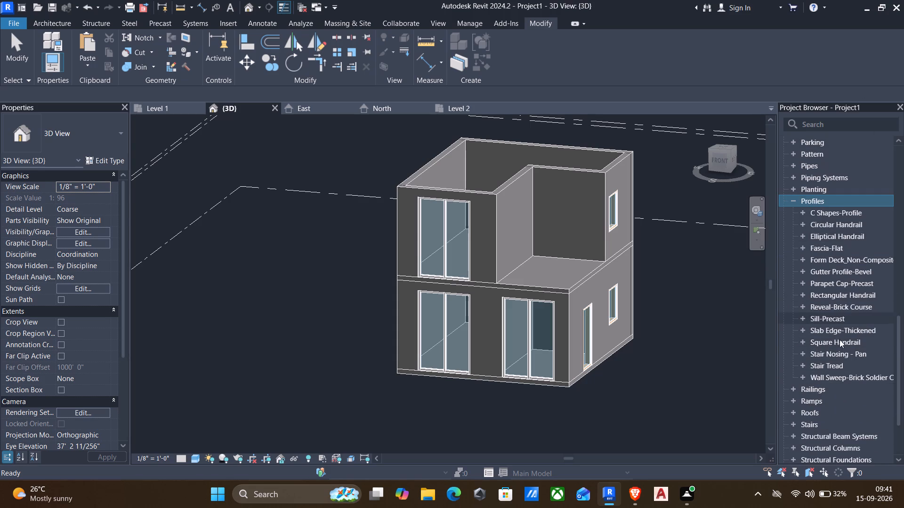
{"action": "scroll", "coordinate": [837, 251], "scroll_direction": "up", "scroll_amount": 4}
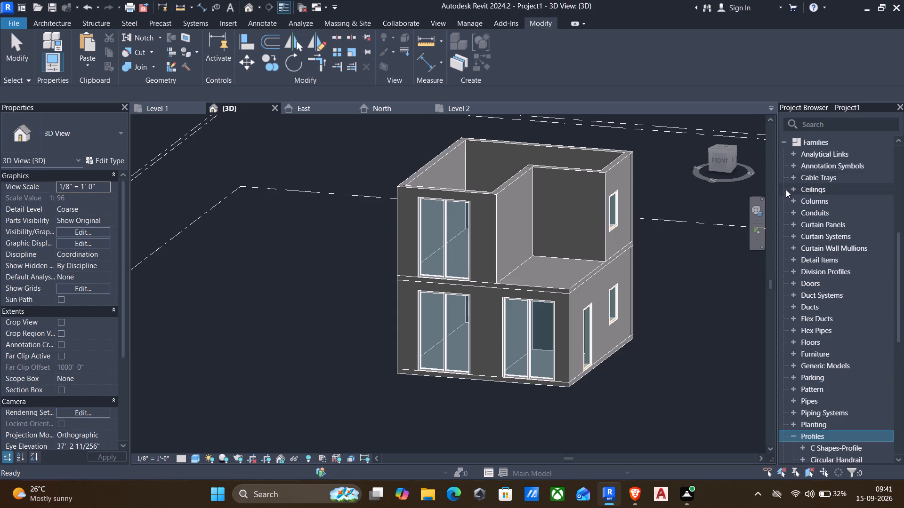
{"action": "left_click", "coordinate": [791, 223]}
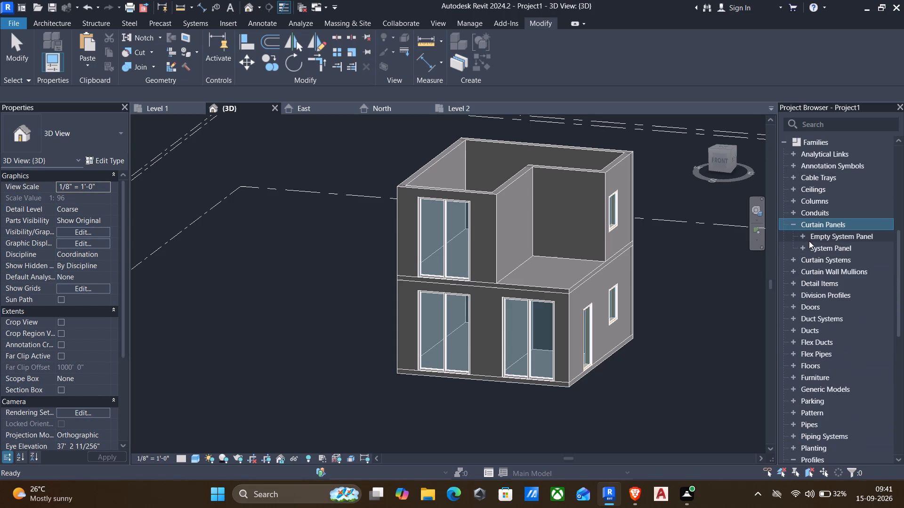
{"action": "scroll", "coordinate": [809, 242], "scroll_direction": "down", "scroll_amount": 10}
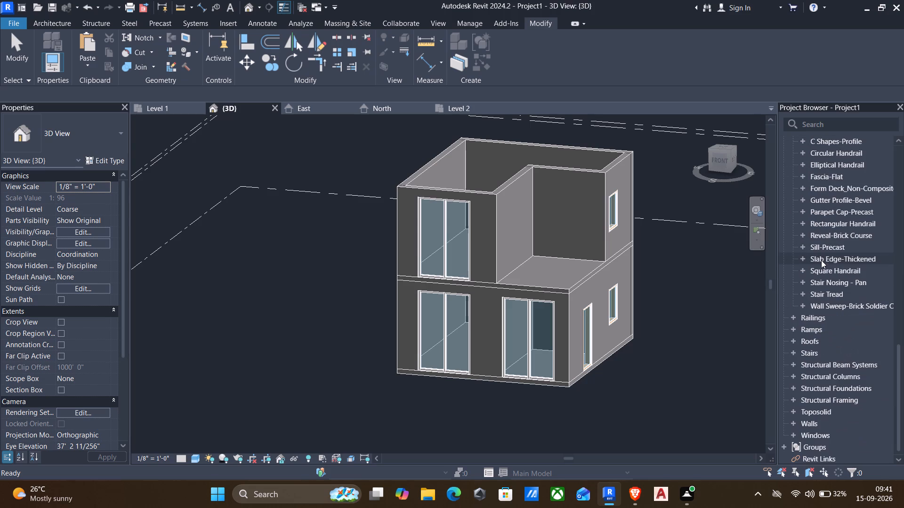
{"action": "scroll", "coordinate": [821, 260], "scroll_direction": "down", "scroll_amount": 3}
{"action": "left_click", "coordinate": [794, 420]}
{"action": "scroll", "coordinate": [795, 420], "scroll_direction": "down", "scroll_amount": 4}
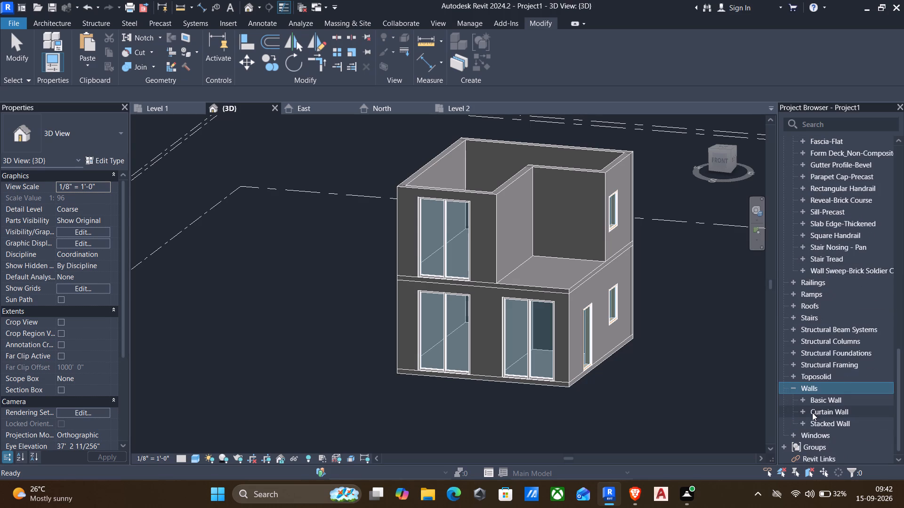
{"action": "scroll", "coordinate": [806, 421], "scroll_direction": "down", "scroll_amount": 2}
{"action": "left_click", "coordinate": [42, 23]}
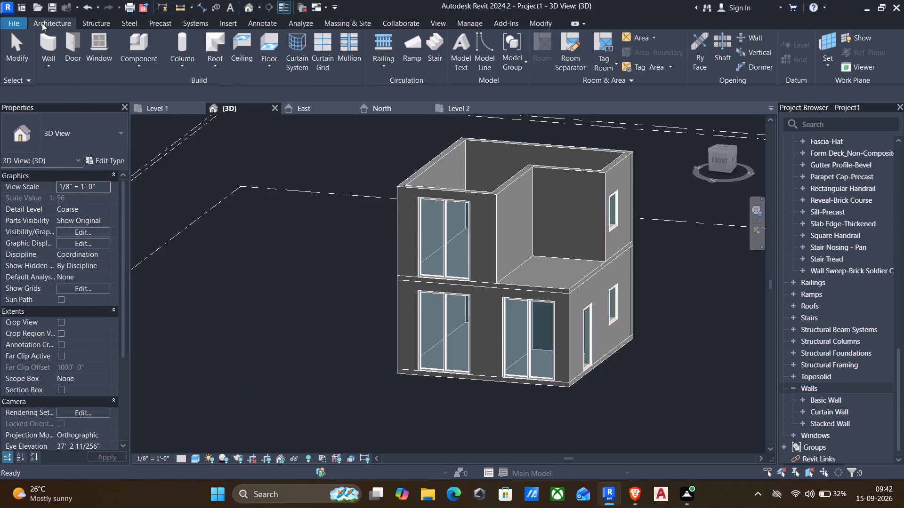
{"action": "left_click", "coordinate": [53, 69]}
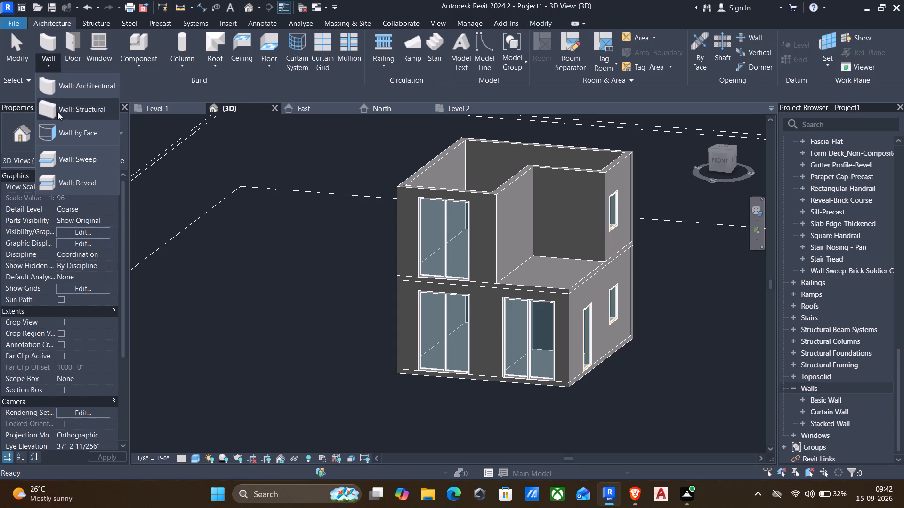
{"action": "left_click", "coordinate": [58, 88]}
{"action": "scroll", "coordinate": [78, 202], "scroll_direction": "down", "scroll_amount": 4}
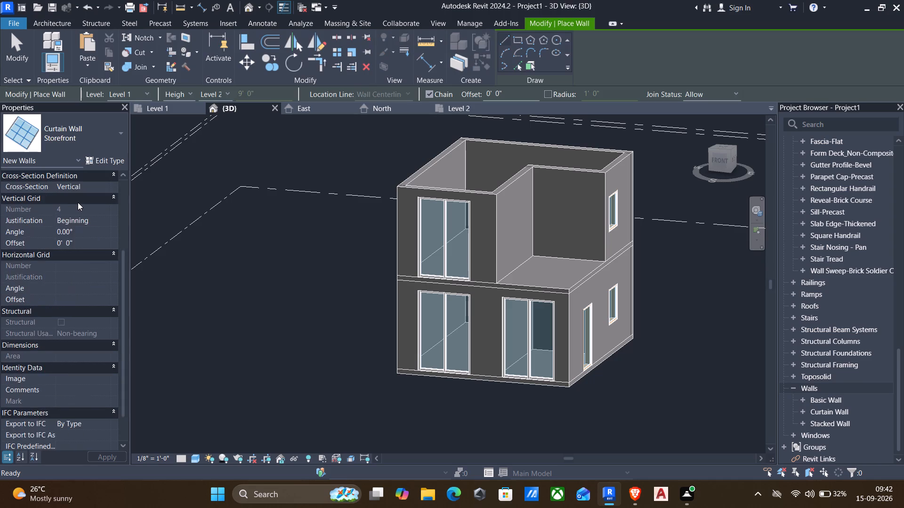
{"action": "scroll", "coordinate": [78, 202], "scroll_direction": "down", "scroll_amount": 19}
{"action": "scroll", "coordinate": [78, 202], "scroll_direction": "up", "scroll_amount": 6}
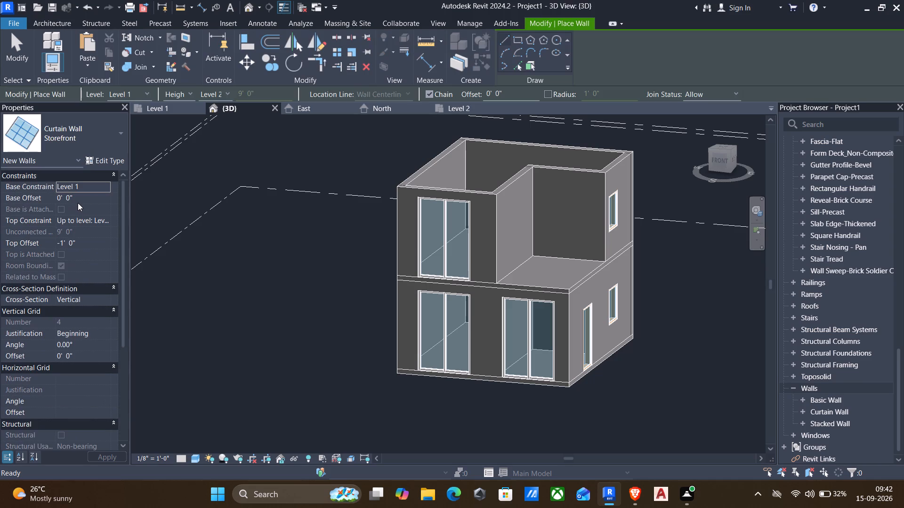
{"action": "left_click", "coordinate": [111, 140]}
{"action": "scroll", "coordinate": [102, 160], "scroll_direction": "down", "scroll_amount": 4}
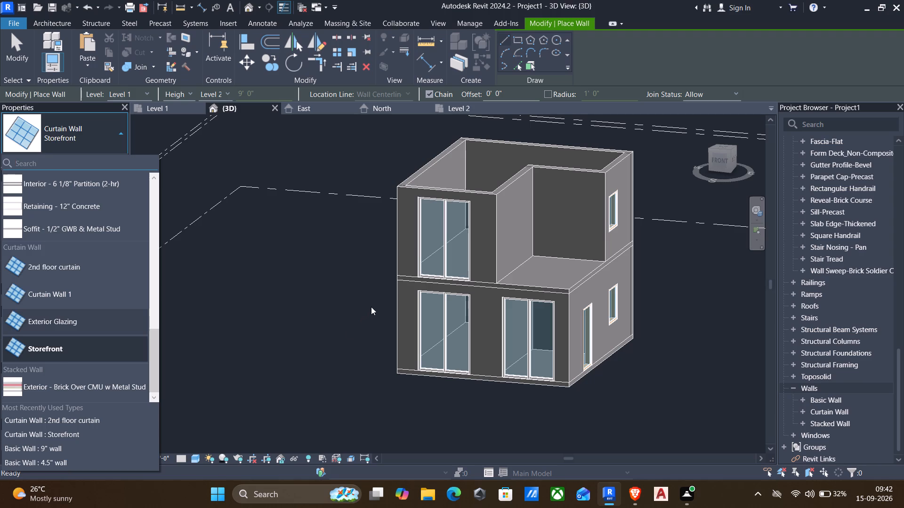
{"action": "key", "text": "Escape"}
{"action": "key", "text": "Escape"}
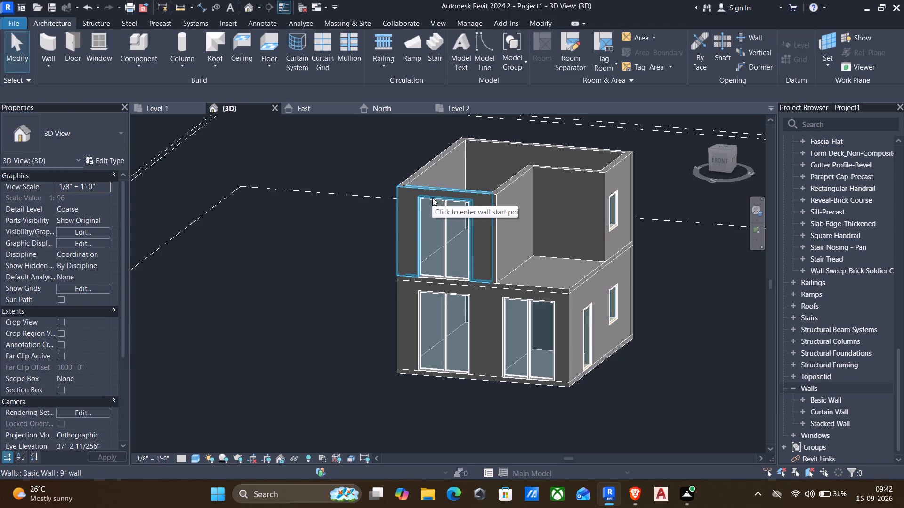
Set the "2nd floor curtain" wall type's horizontal grid to Fixed Distance layout with 2' spacing and apply it.
{"action": "left_click", "coordinate": [446, 213]}
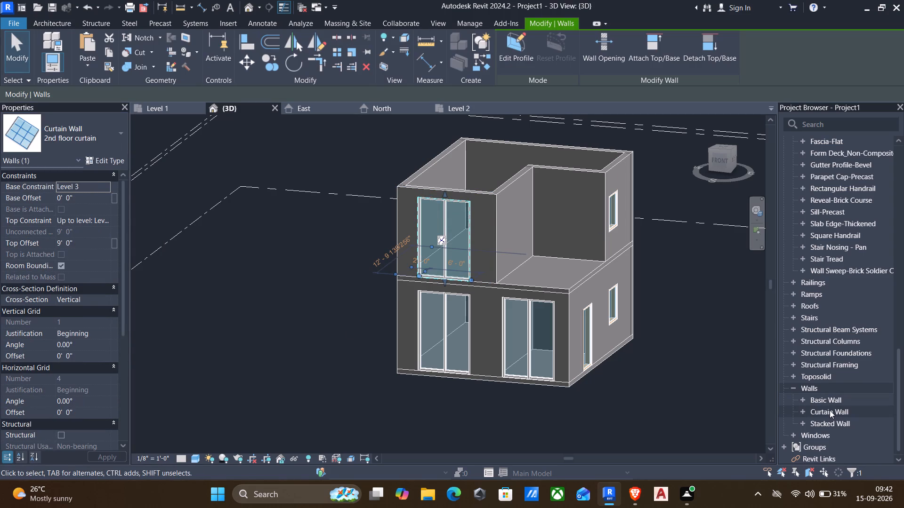
{"action": "left_click", "coordinate": [802, 410]}
{"action": "scroll", "coordinate": [802, 410], "scroll_direction": "down", "scroll_amount": 2}
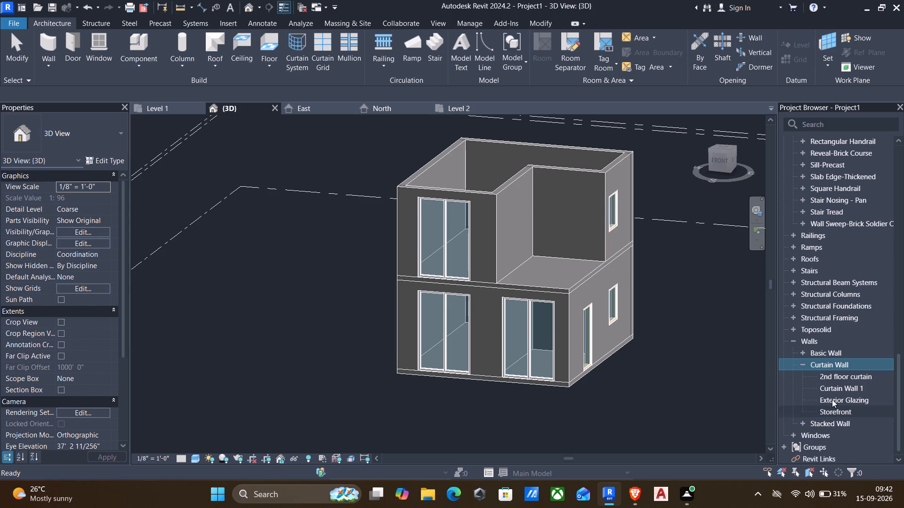
{"action": "left_click", "coordinate": [831, 377]}
{"action": "double_click", "coordinate": [831, 377]}
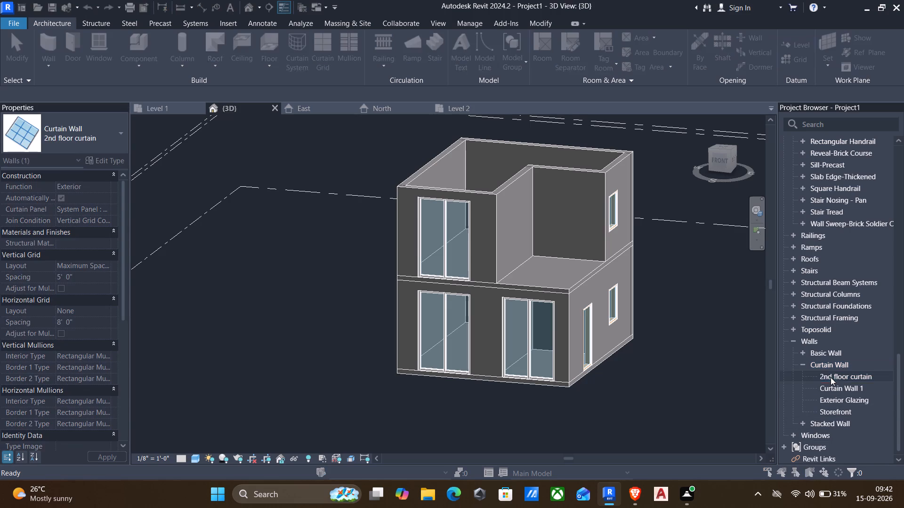
{"action": "scroll", "coordinate": [516, 294], "scroll_direction": "down", "scroll_amount": 2}
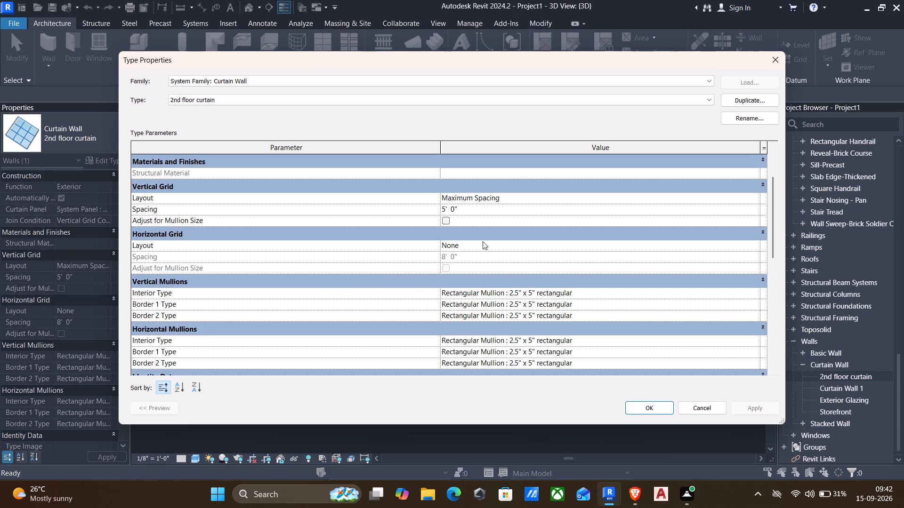
{"action": "left_click", "coordinate": [758, 248]}
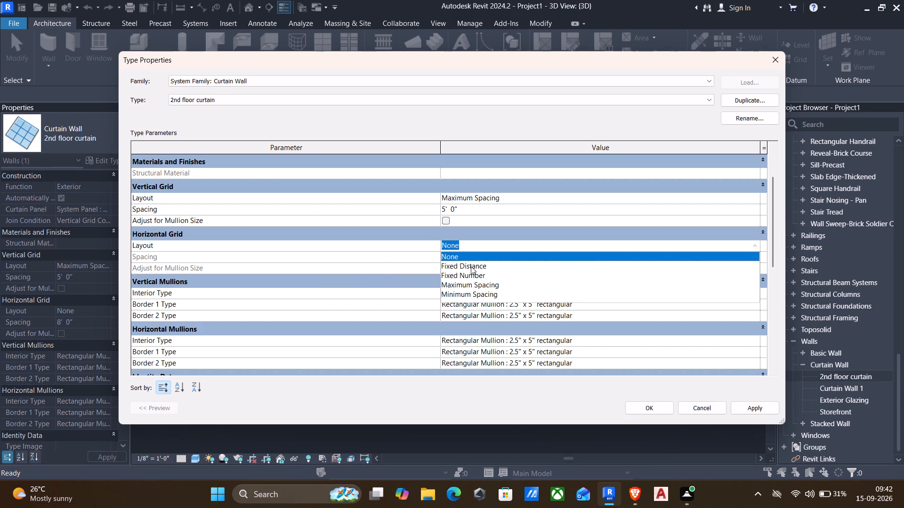
{"action": "left_click", "coordinate": [471, 266]}
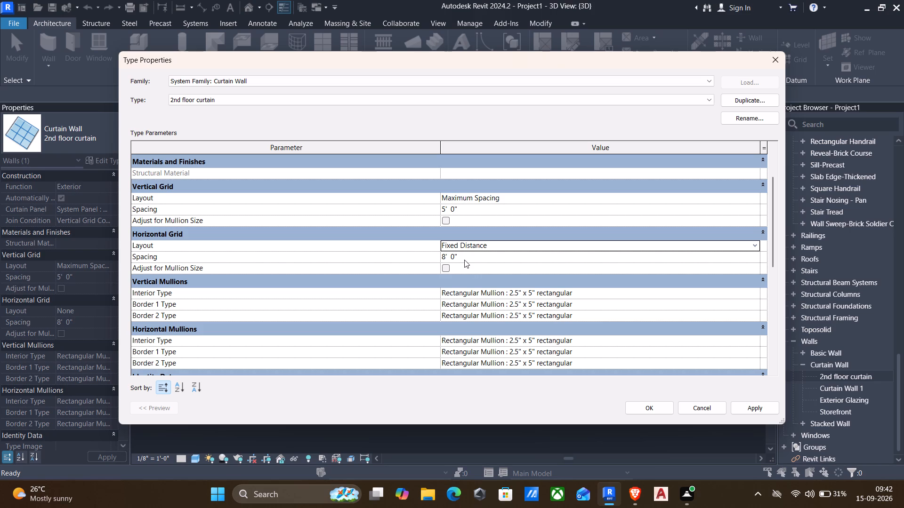
{"action": "left_click", "coordinate": [464, 260]}
{"action": "type", "text": "2'"}
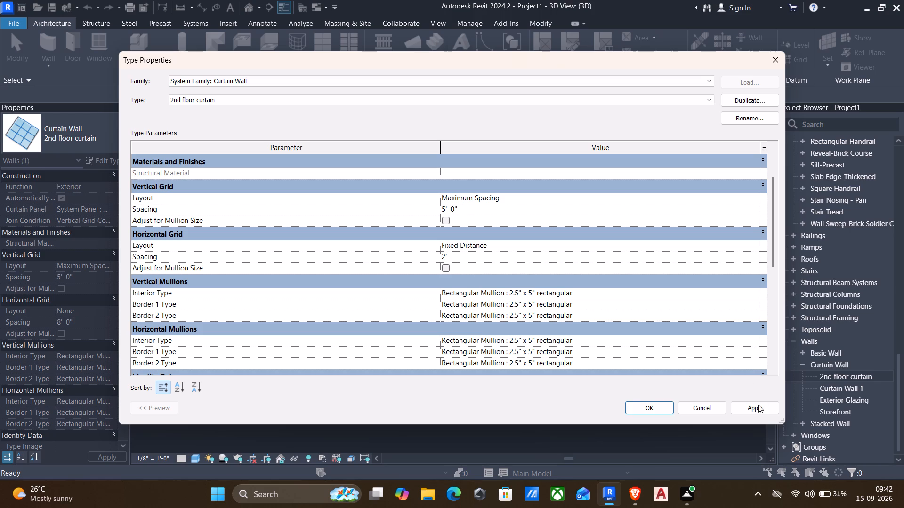
{"action": "left_click", "coordinate": [758, 405]}
{"action": "left_click", "coordinate": [665, 408]}
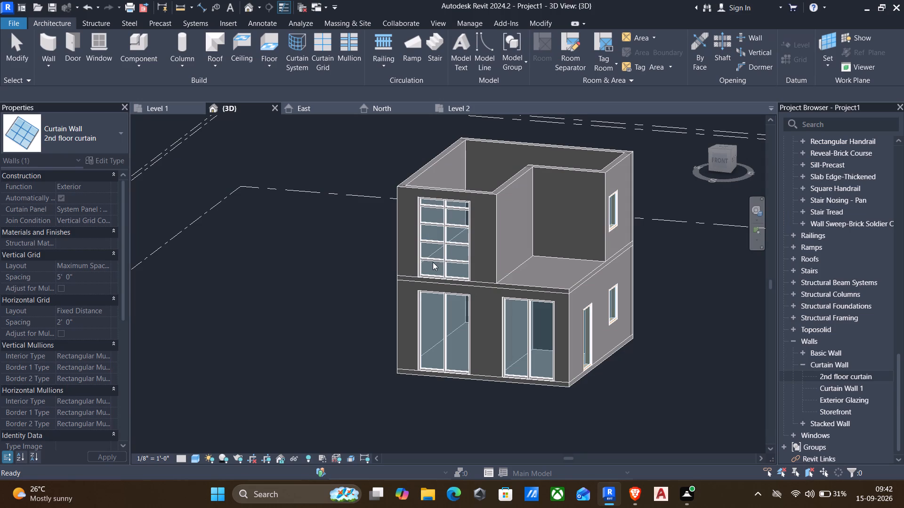
Set the "2nd floor curtain" wall type's horizontal grid to Fixed Number layout with Adjust for Mullion Size enabled, and apply it.
{"action": "scroll", "coordinate": [455, 230], "scroll_direction": "up", "scroll_amount": 3}
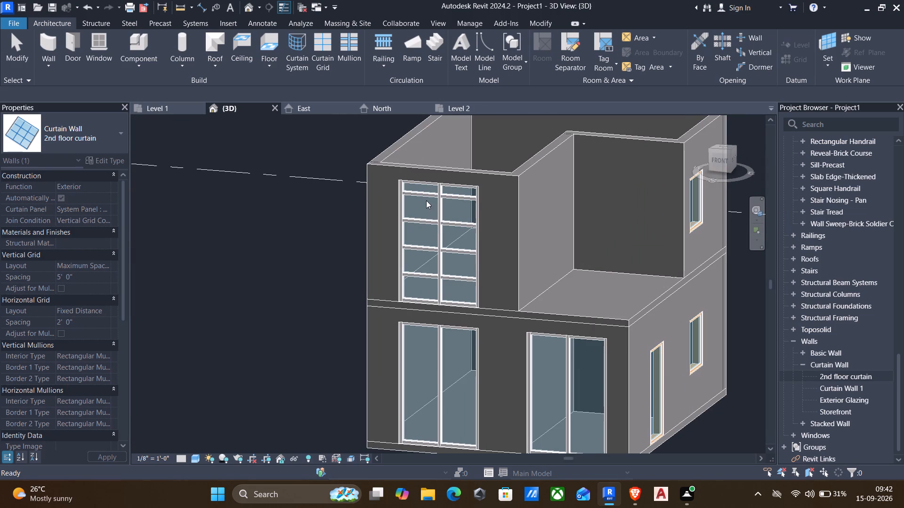
{"action": "scroll", "coordinate": [437, 229], "scroll_direction": "down", "scroll_amount": 1}
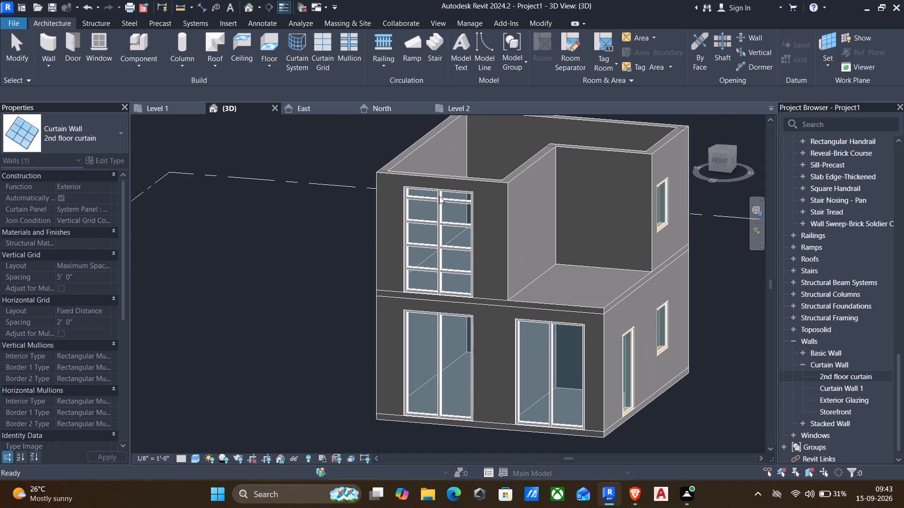
{"action": "left_click", "coordinate": [435, 190]}
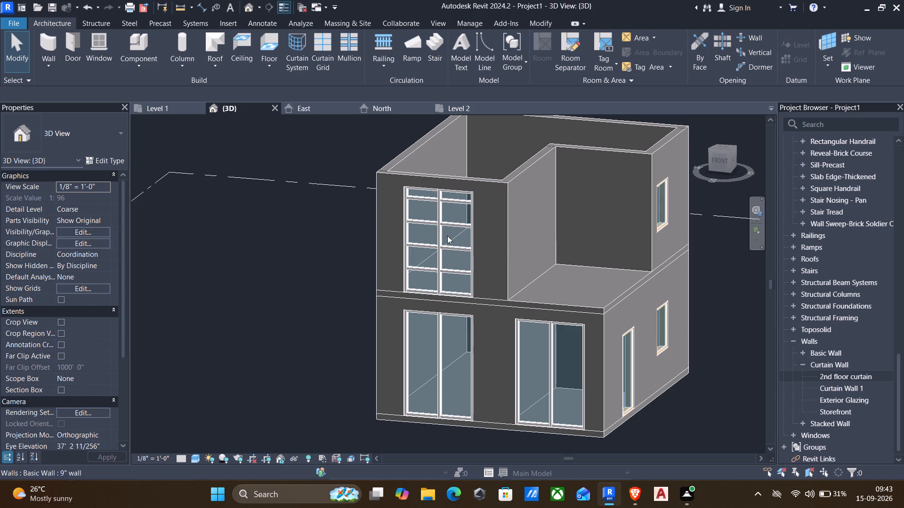
{"action": "key", "text": "Escape"}
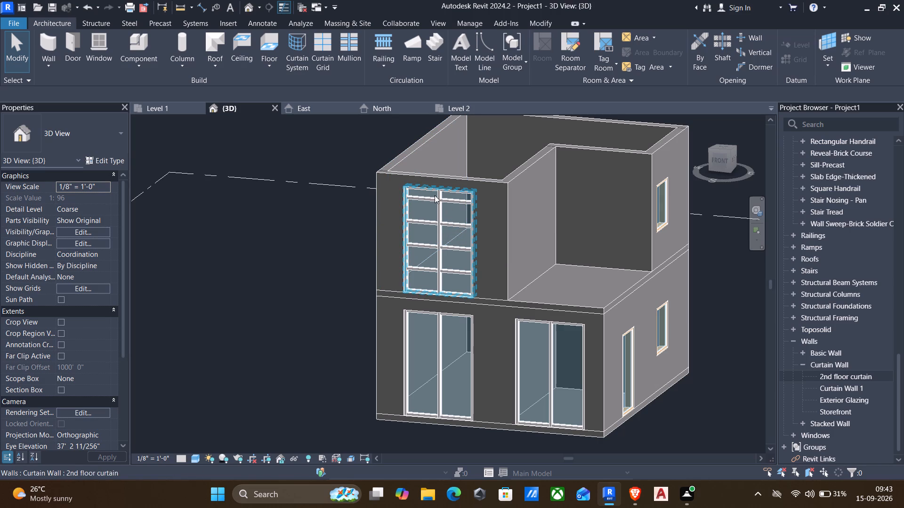
{"action": "left_click", "coordinate": [434, 191]}
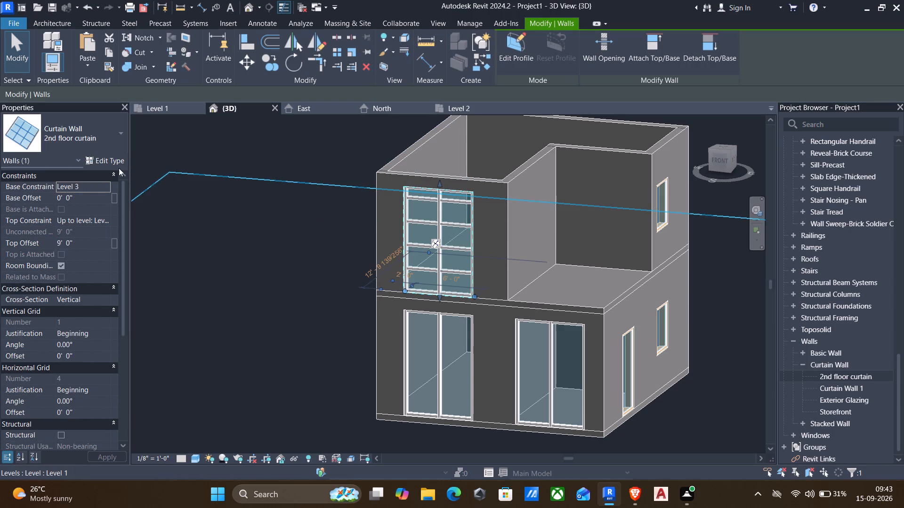
{"action": "left_click", "coordinate": [113, 159]}
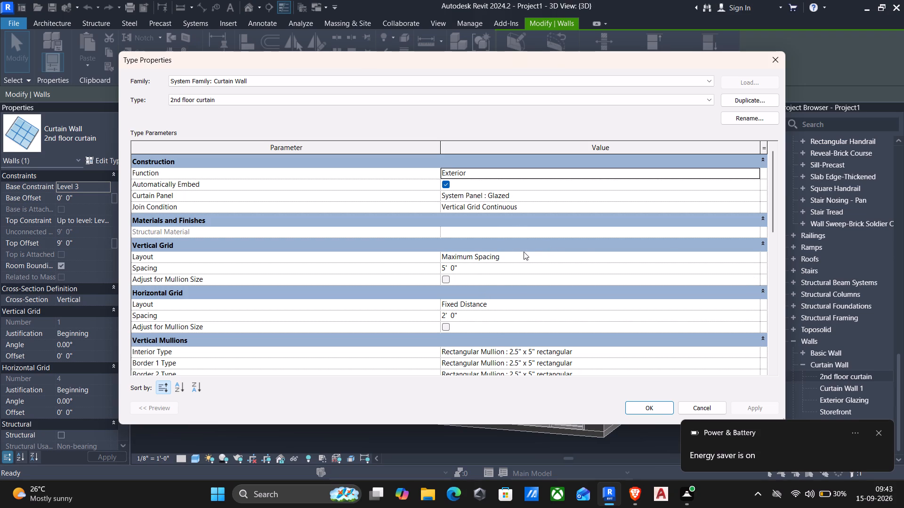
{"action": "scroll", "coordinate": [527, 280], "scroll_direction": "down", "scroll_amount": 2}
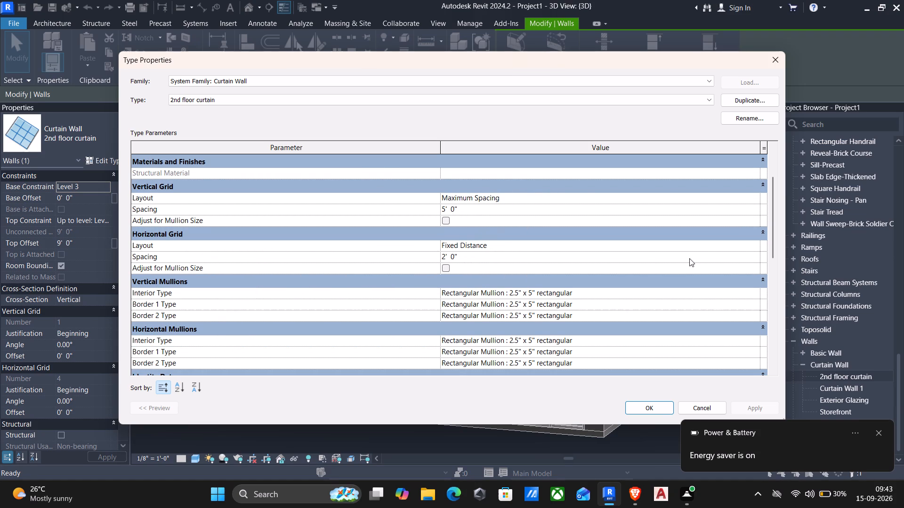
{"action": "left_click", "coordinate": [758, 260]}
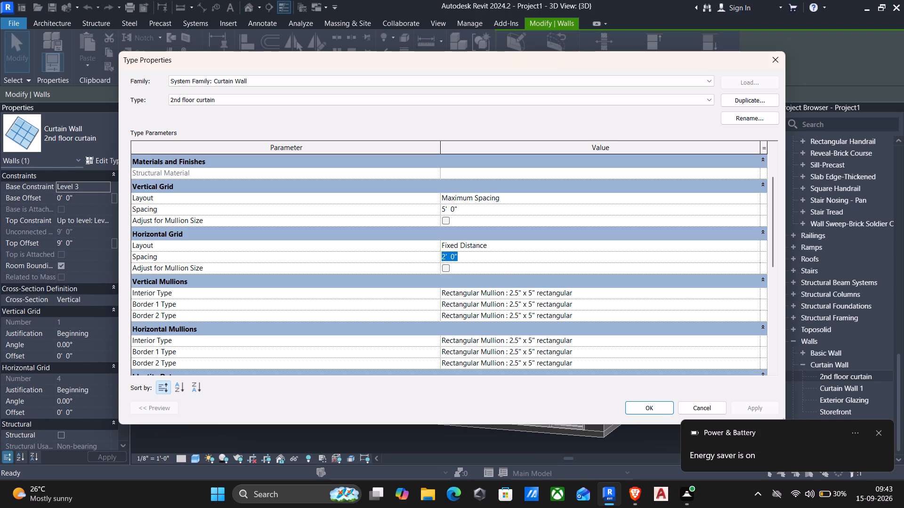
{"action": "left_click", "coordinate": [756, 260]}
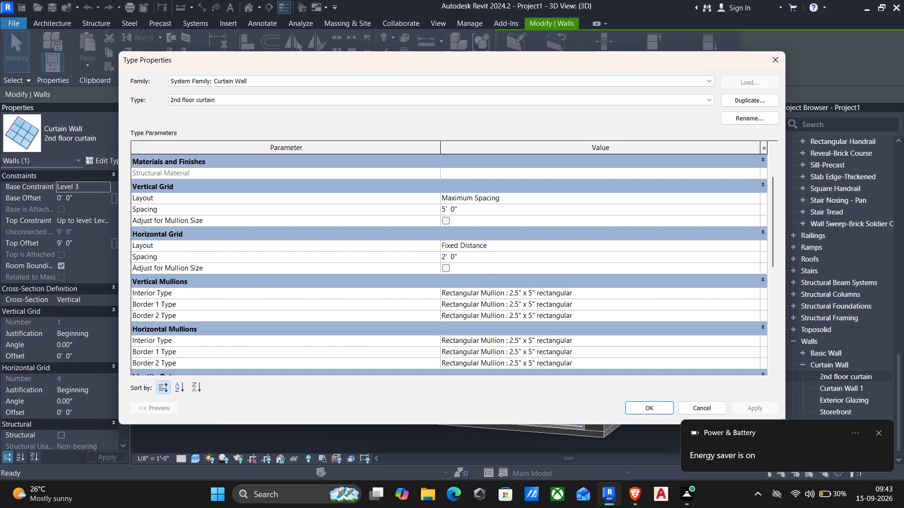
{"action": "left_click", "coordinate": [758, 255]}
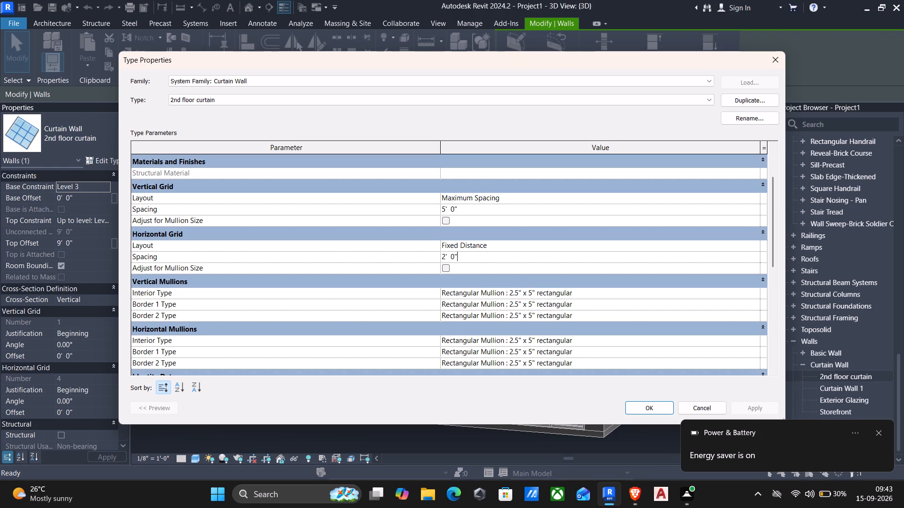
{"action": "left_click", "coordinate": [758, 256]}
{"action": "double_click", "coordinate": [752, 257]}
{"action": "left_click", "coordinate": [755, 245]}
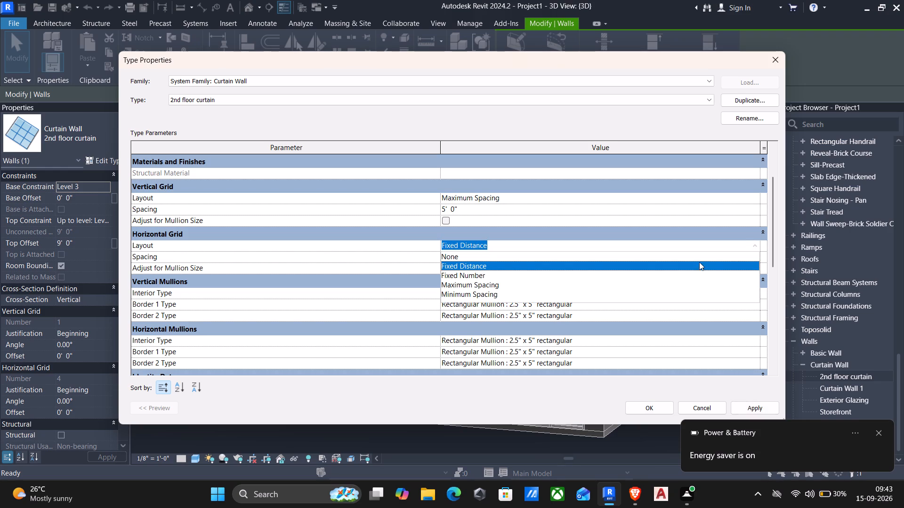
{"action": "left_click", "coordinate": [467, 277]}
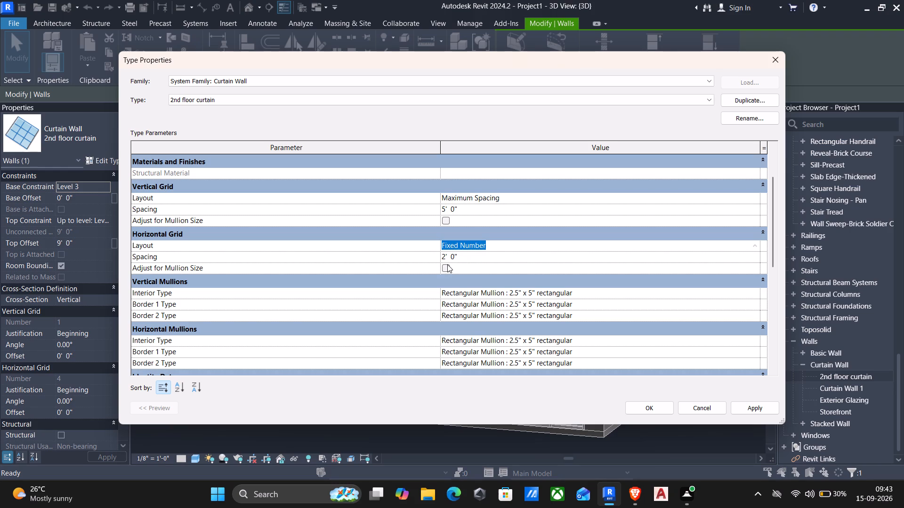
{"action": "left_click", "coordinate": [443, 268]}
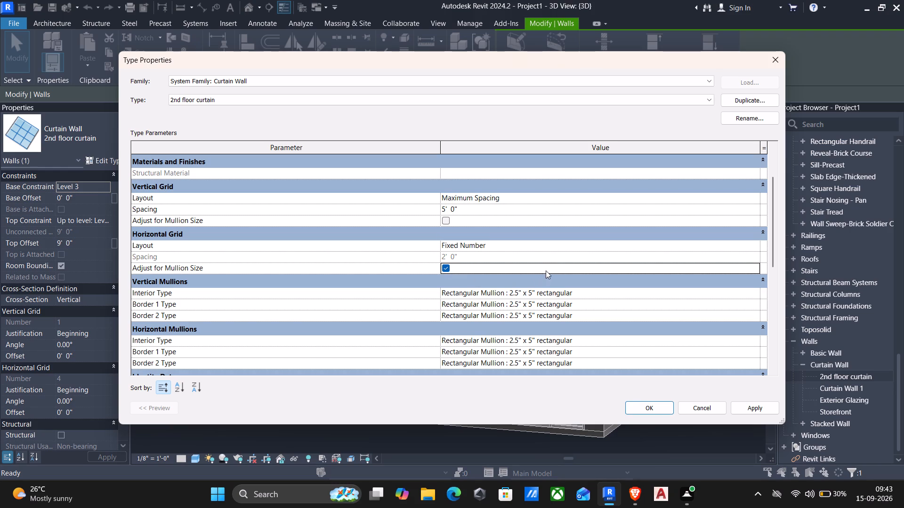
{"action": "left_click", "coordinate": [754, 257]}
{"action": "left_click", "coordinate": [769, 408]}
{"action": "left_click", "coordinate": [645, 408]}
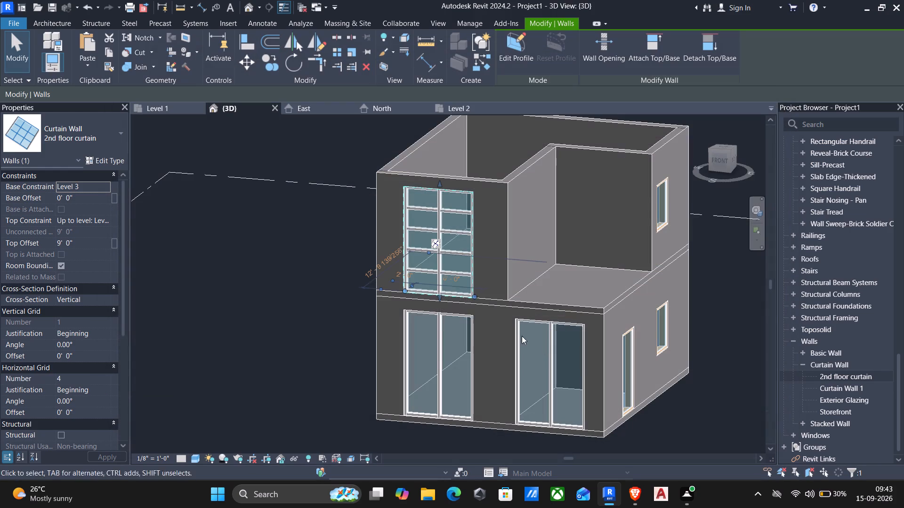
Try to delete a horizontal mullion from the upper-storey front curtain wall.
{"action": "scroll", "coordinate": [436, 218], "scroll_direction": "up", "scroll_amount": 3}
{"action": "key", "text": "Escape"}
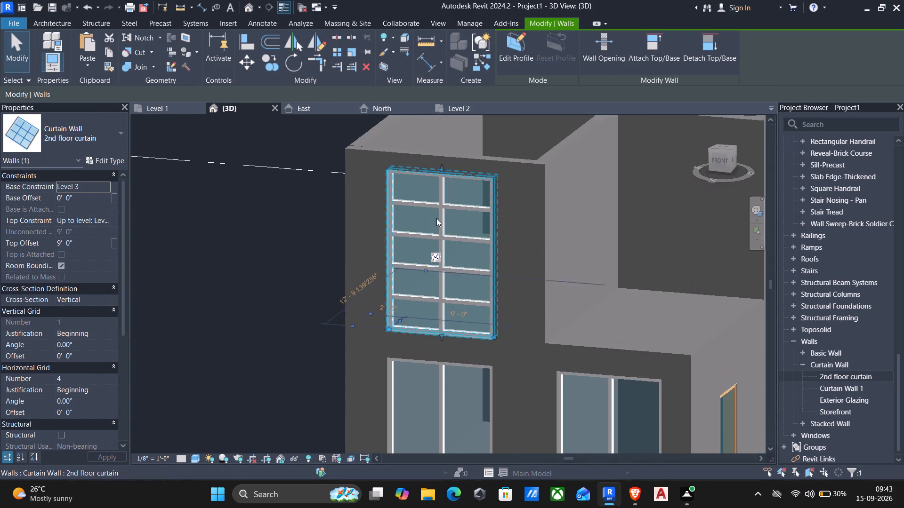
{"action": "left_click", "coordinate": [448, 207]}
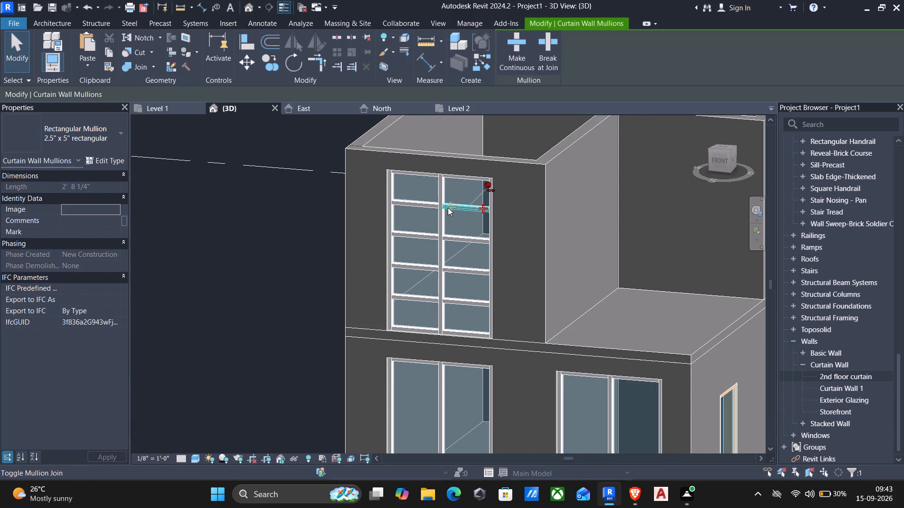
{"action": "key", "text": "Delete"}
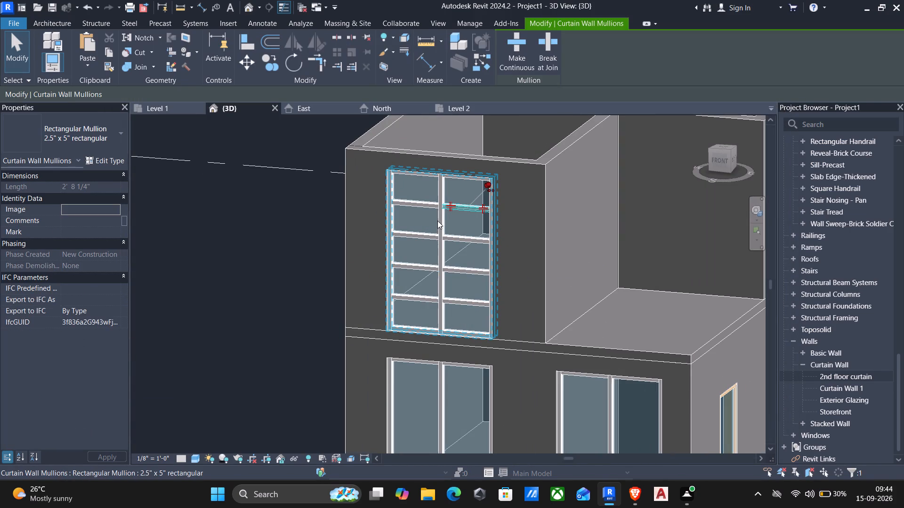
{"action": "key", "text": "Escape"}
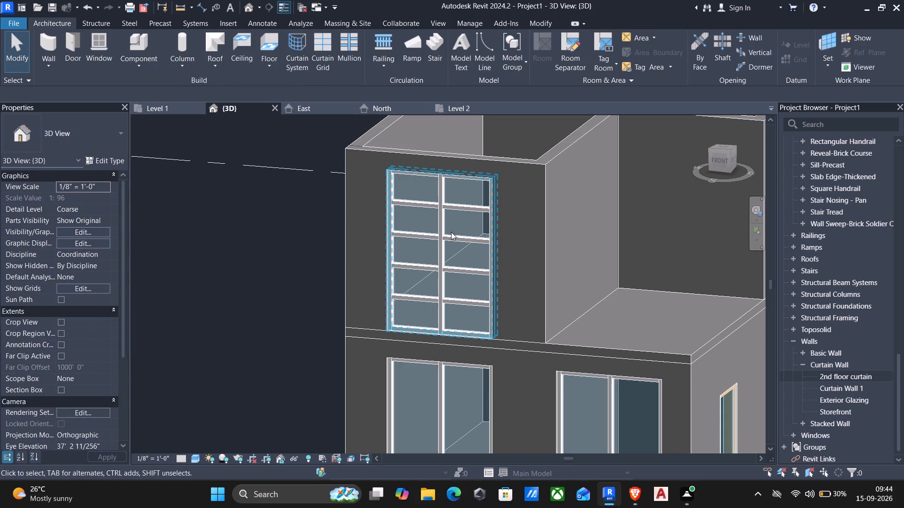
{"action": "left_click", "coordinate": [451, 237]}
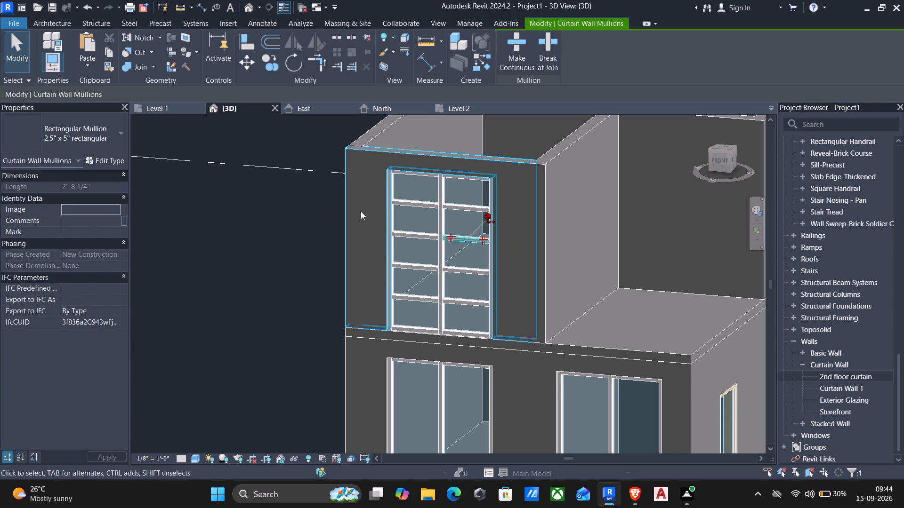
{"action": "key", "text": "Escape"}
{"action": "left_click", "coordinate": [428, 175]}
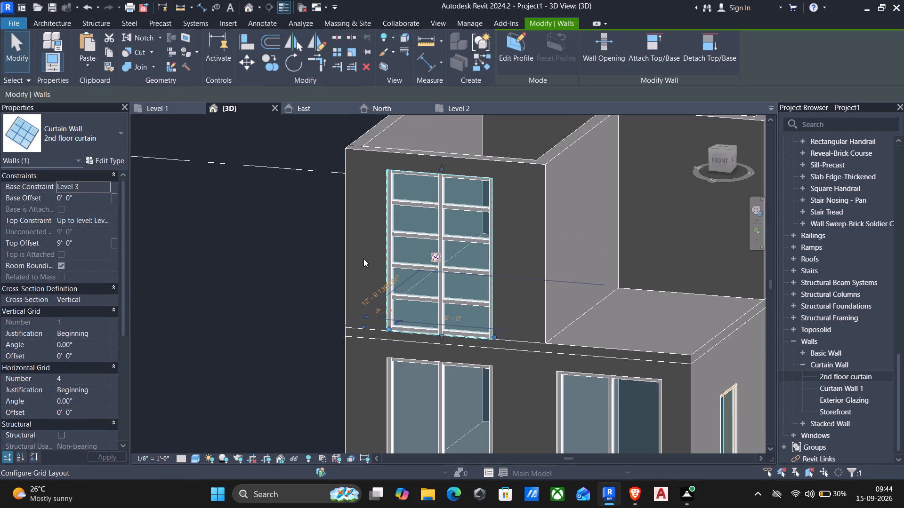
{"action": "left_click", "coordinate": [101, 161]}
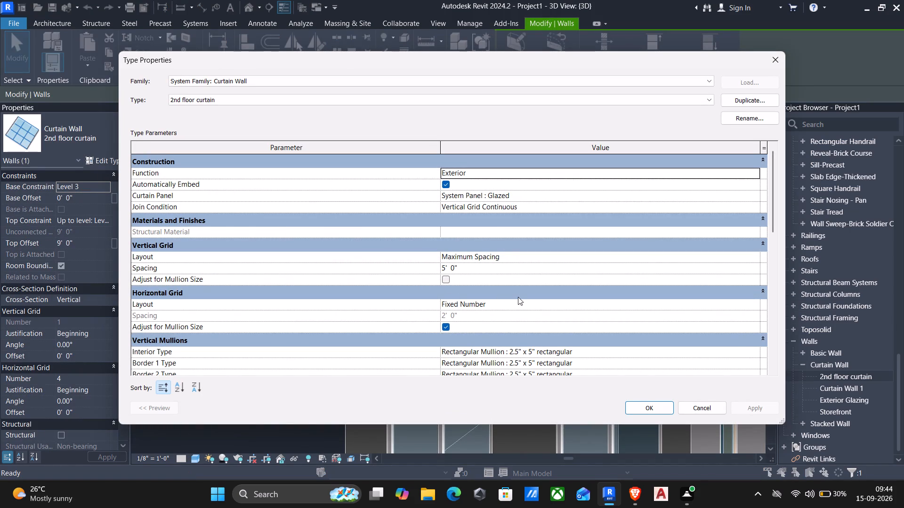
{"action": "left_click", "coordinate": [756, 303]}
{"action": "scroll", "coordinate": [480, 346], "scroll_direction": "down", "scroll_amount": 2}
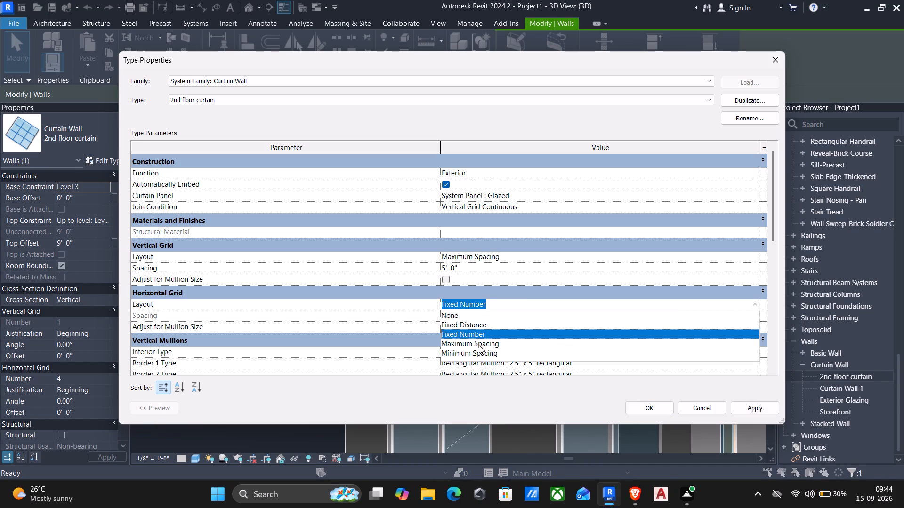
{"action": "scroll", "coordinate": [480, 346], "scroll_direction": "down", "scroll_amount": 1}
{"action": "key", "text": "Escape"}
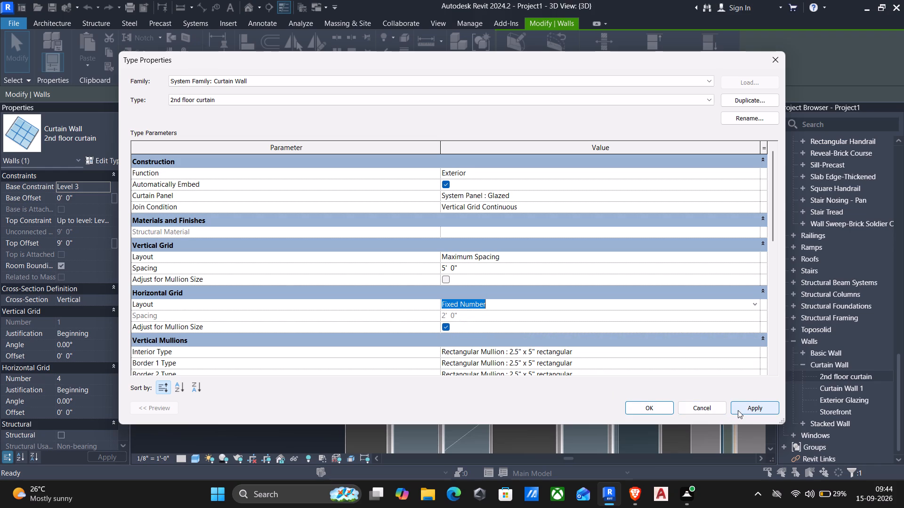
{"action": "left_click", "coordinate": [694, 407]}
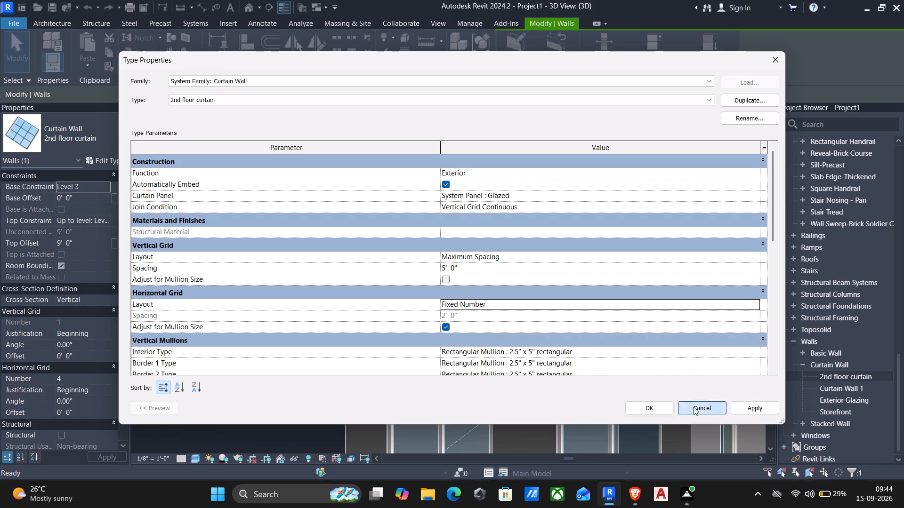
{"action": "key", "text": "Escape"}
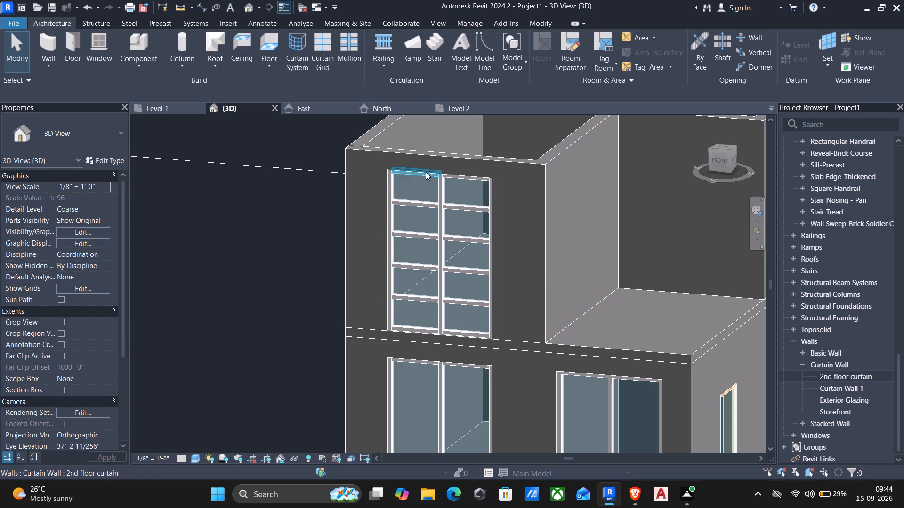
Delete the whole "2nd floor curtain" wall from the upper-storey front wall.
{"action": "left_click", "coordinate": [419, 175]}
{"action": "key", "text": "Escape"}
{"action": "left_click", "coordinate": [441, 189]}
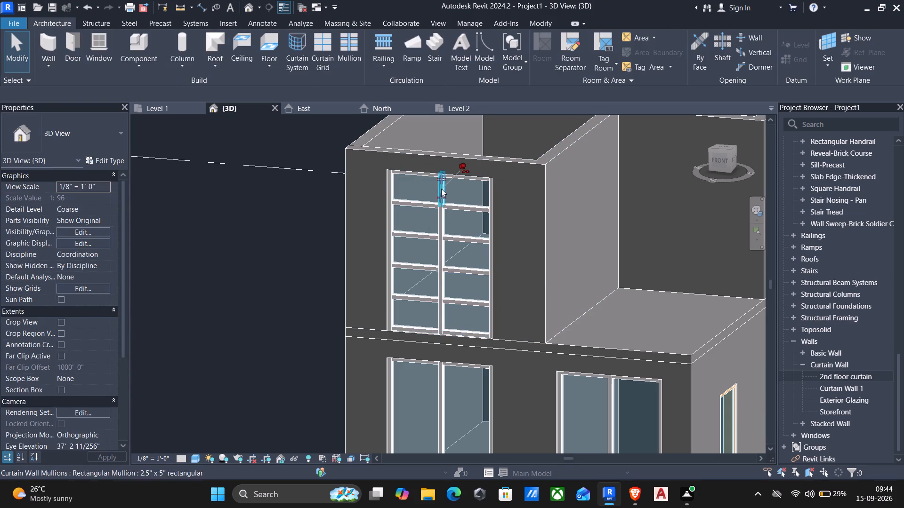
{"action": "key", "text": "Escape"}
{"action": "left_click", "coordinate": [451, 177]}
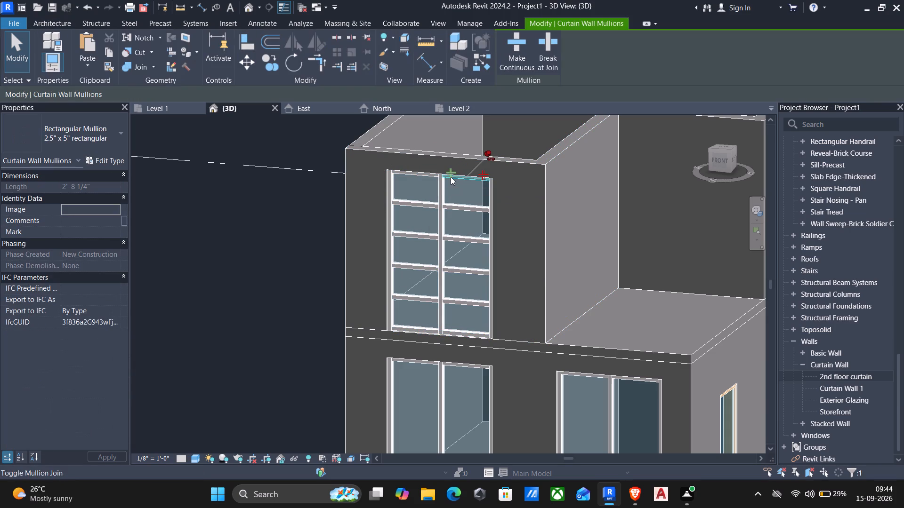
{"action": "key", "text": "Escape"}
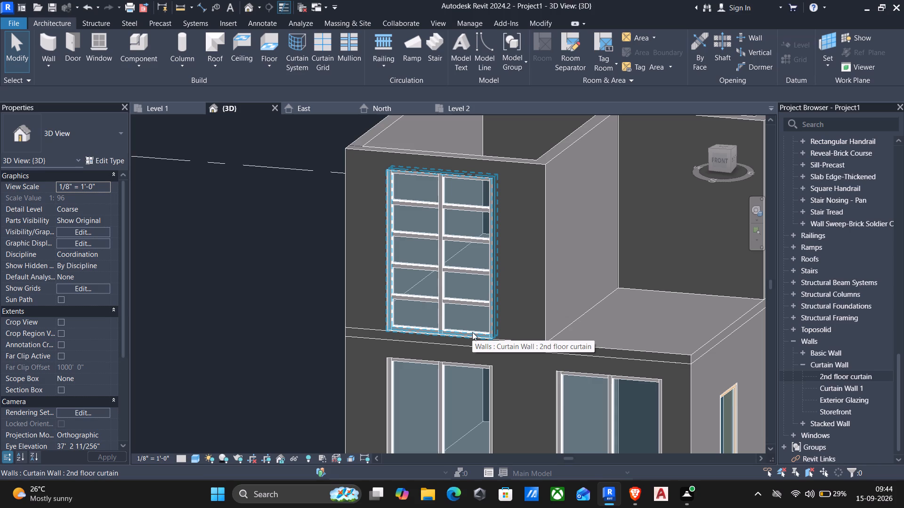
{"action": "scroll", "coordinate": [472, 332], "scroll_direction": "down", "scroll_amount": 2}
{"action": "left_click", "coordinate": [454, 215]}
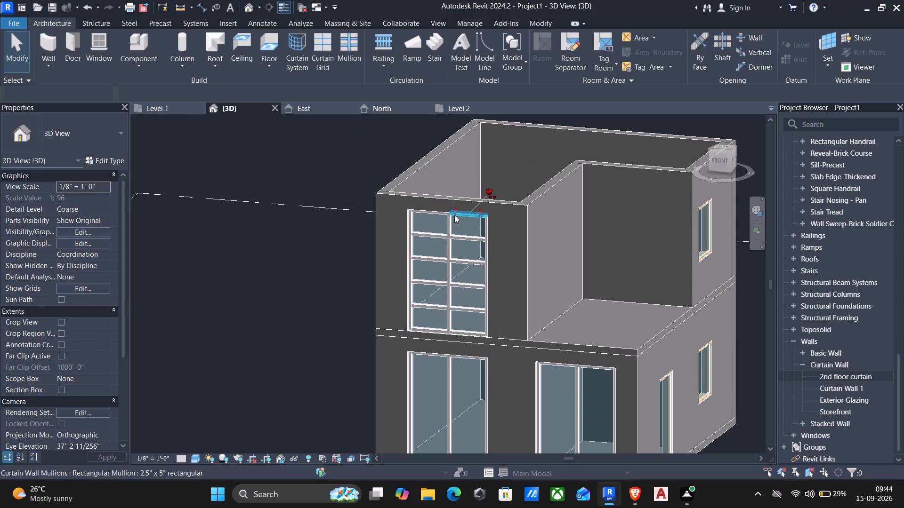
{"action": "left_click", "coordinate": [445, 238]}
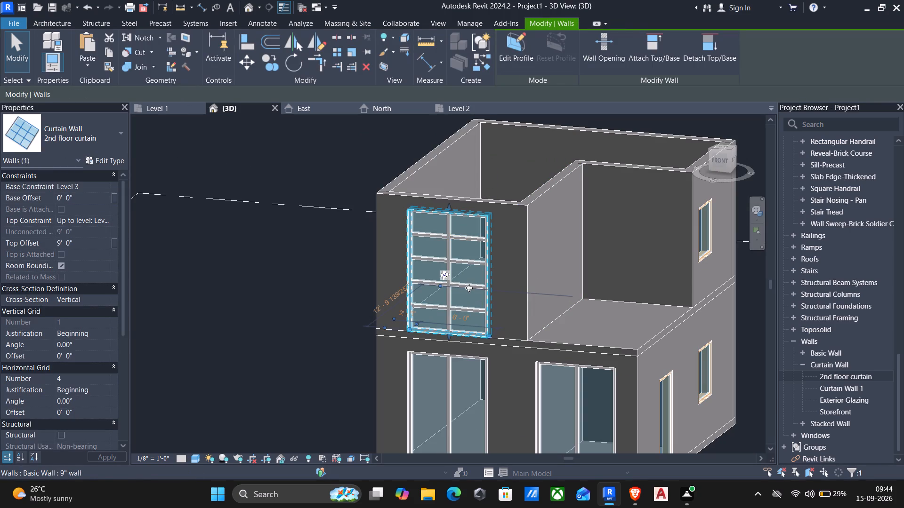
{"action": "key", "text": "Delete"}
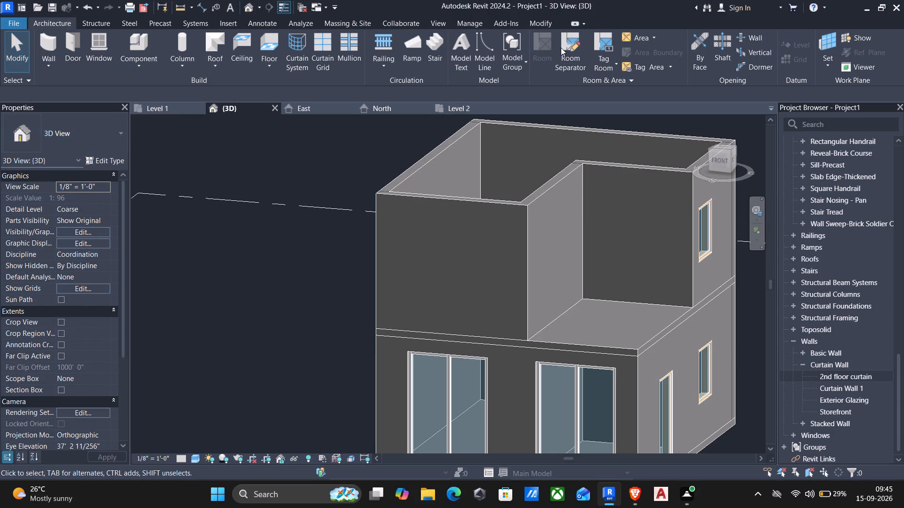
In the Level 2 plan, draw a 7' long "Curtain Wall 1" along the front wall, starting about 2' from its left corner.
{"action": "left_click", "coordinate": [37, 24]}
{"action": "left_click", "coordinate": [47, 63]}
{"action": "left_click", "coordinate": [84, 80]}
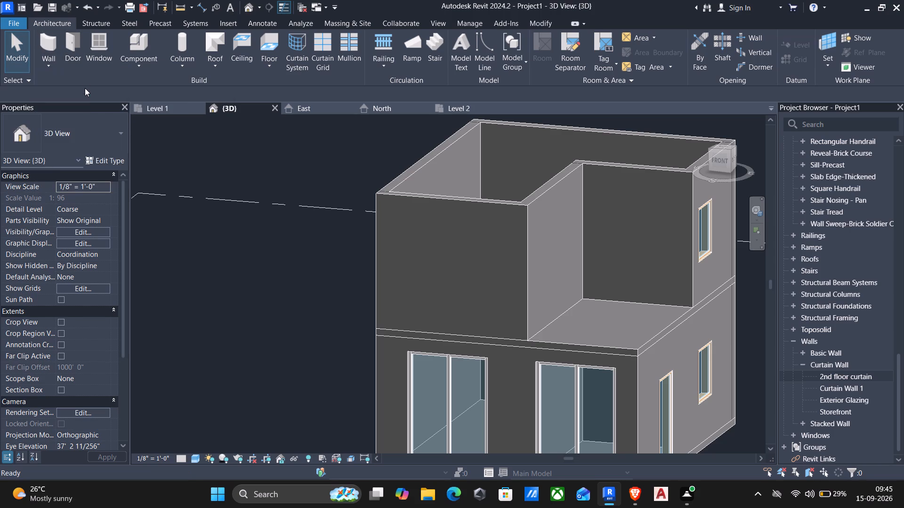
{"action": "left_click", "coordinate": [101, 143]}
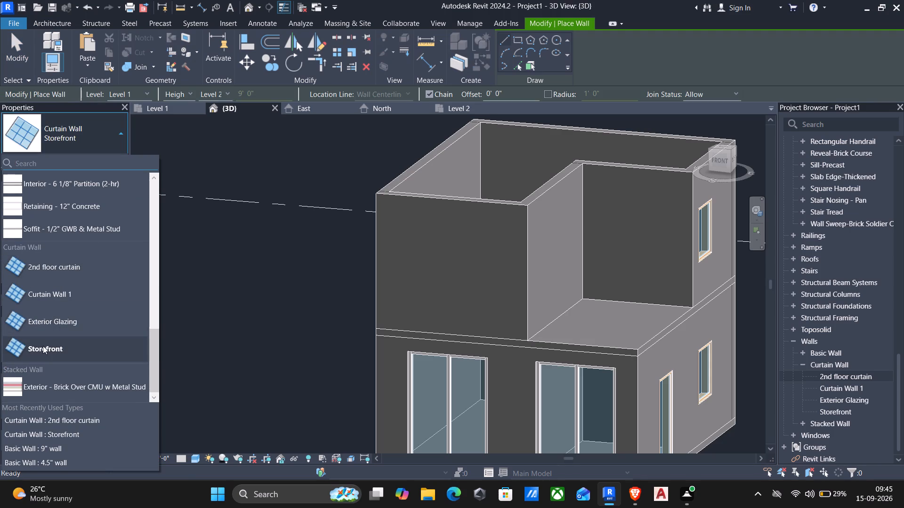
{"action": "left_click", "coordinate": [45, 294]}
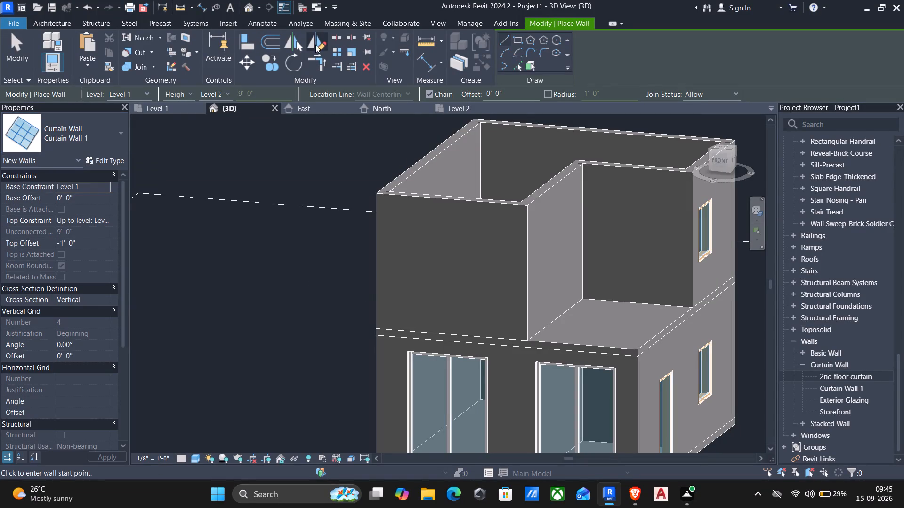
{"action": "scroll", "coordinate": [807, 160], "scroll_direction": "up", "scroll_amount": 7}
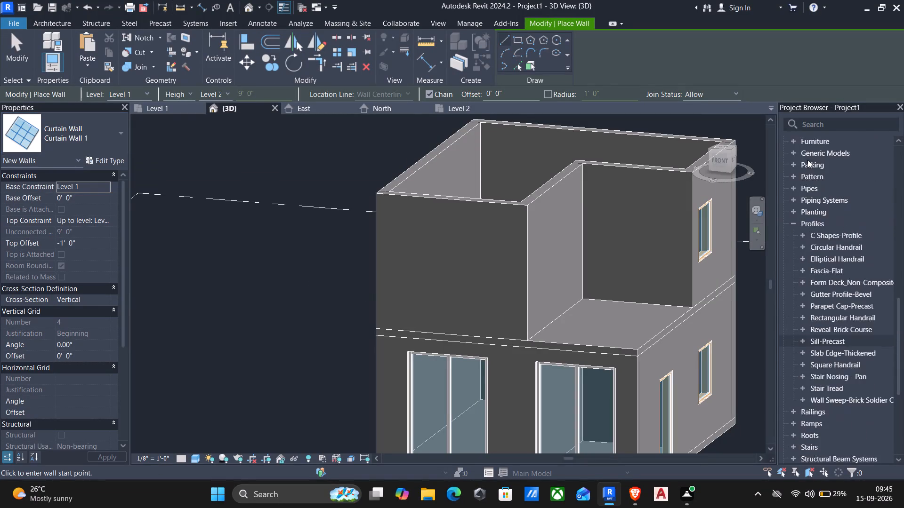
{"action": "scroll", "coordinate": [807, 160], "scroll_direction": "up", "scroll_amount": 9}
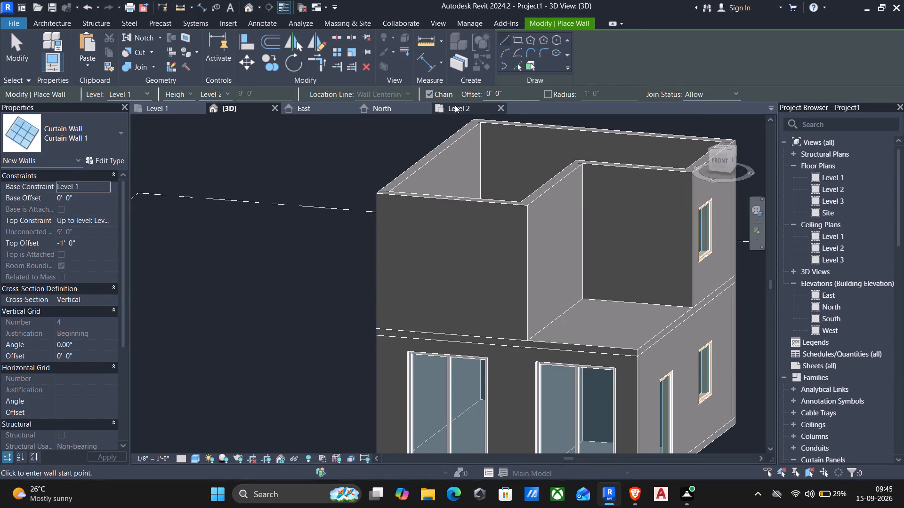
{"action": "left_click", "coordinate": [456, 105]}
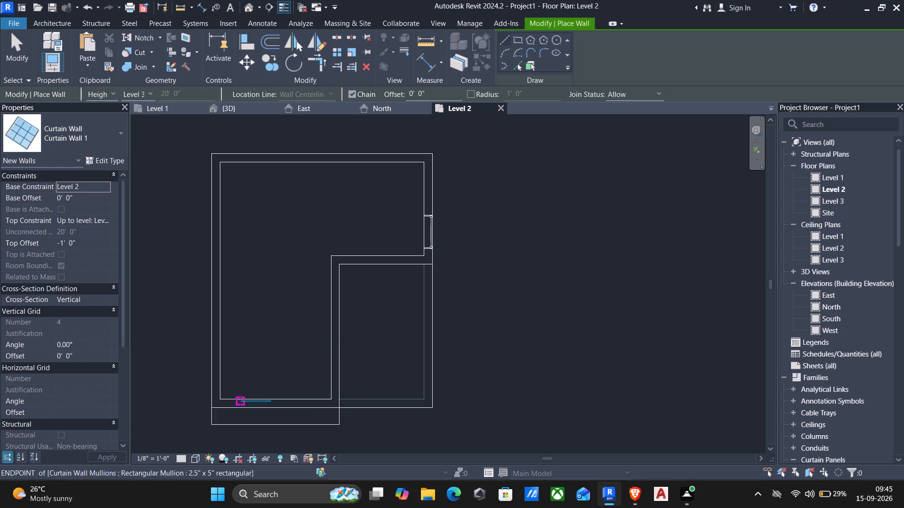
{"action": "left_click", "coordinate": [234, 403]}
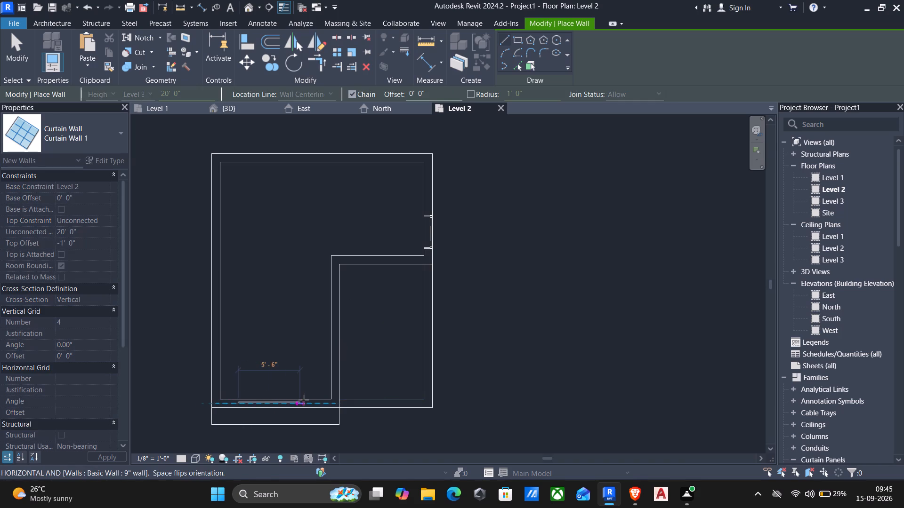
{"action": "left_click", "coordinate": [314, 400]}
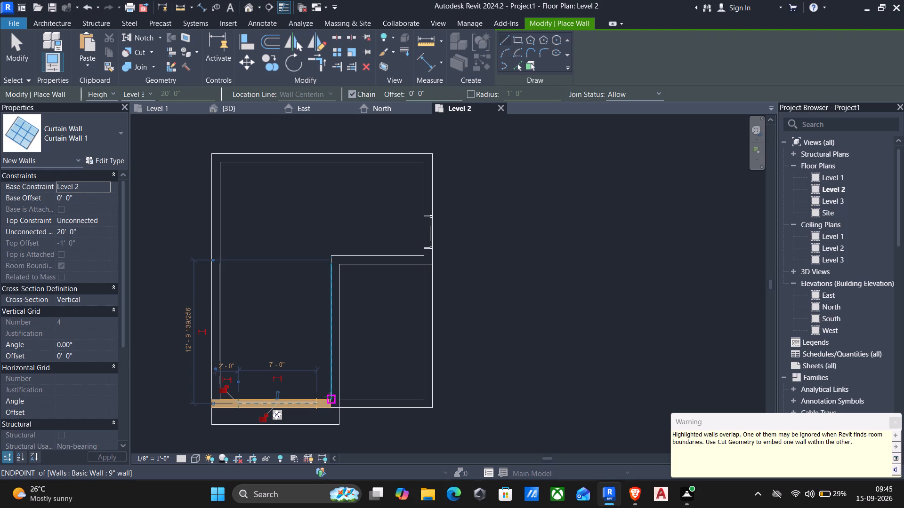
{"action": "key", "text": "Escape"}
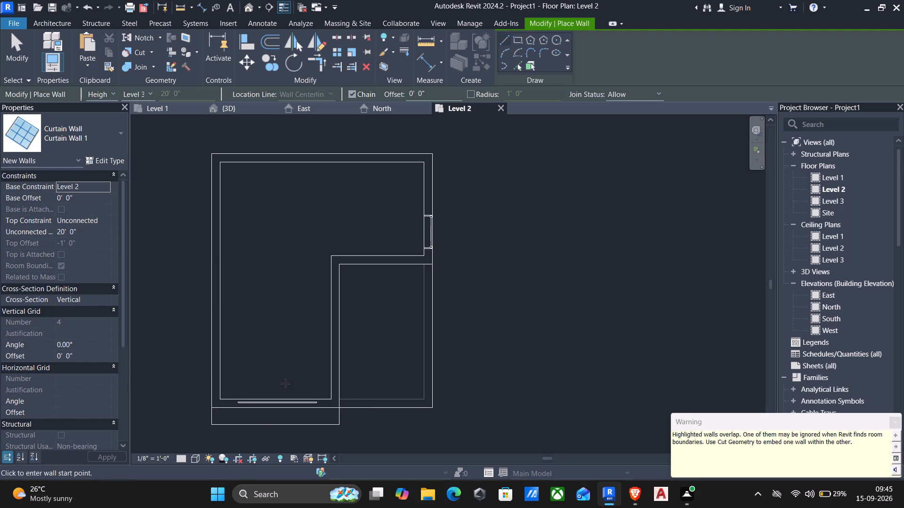
{"action": "key", "text": "Escape"}
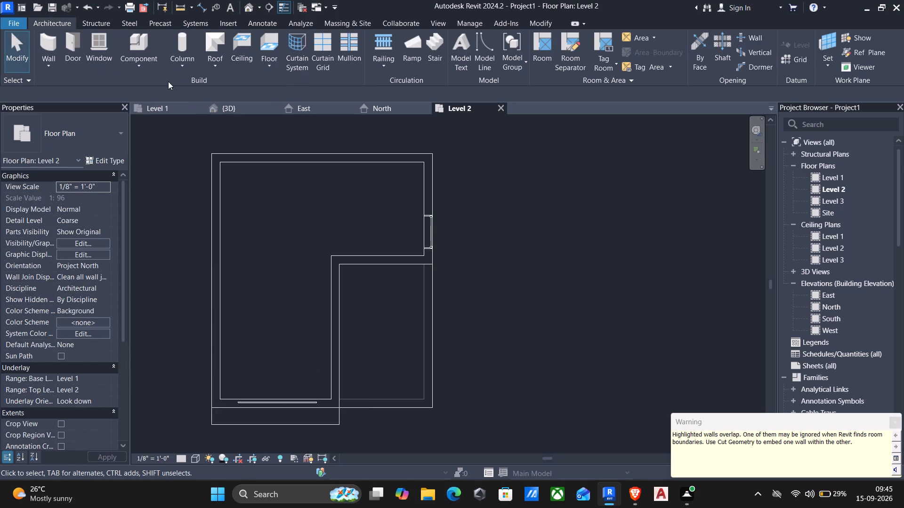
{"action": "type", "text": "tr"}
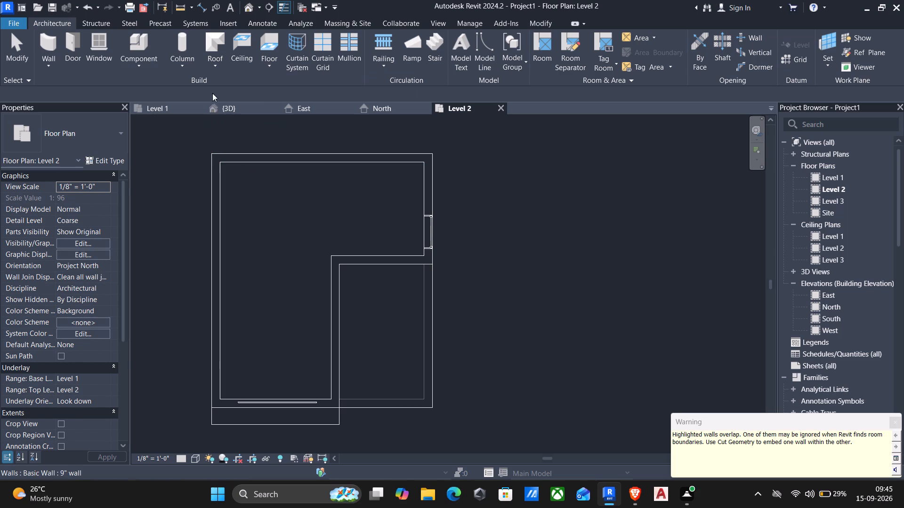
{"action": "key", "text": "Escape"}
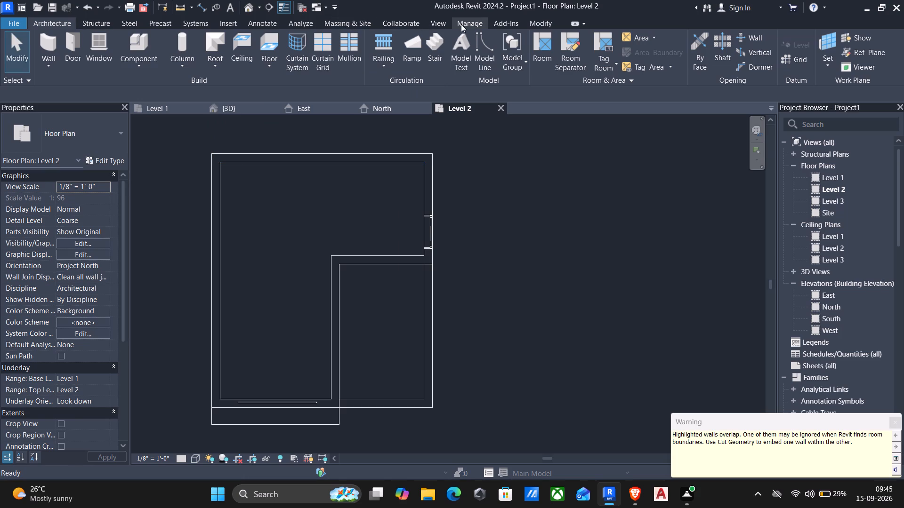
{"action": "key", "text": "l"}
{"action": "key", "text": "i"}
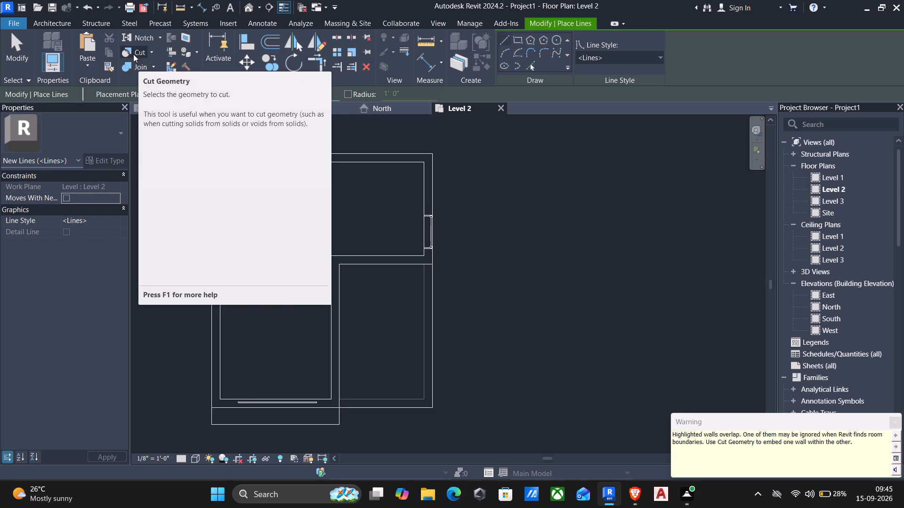
Cut the new curtain wall out of the 9" front wall with Cut Geometry to embed it.
{"action": "left_click", "coordinate": [133, 54]}
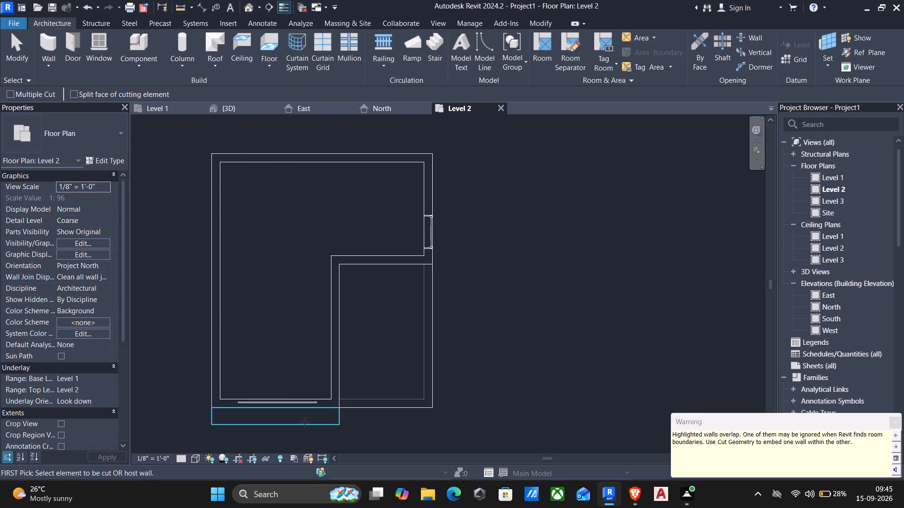
{"action": "scroll", "coordinate": [276, 410], "scroll_direction": "up", "scroll_amount": 6}
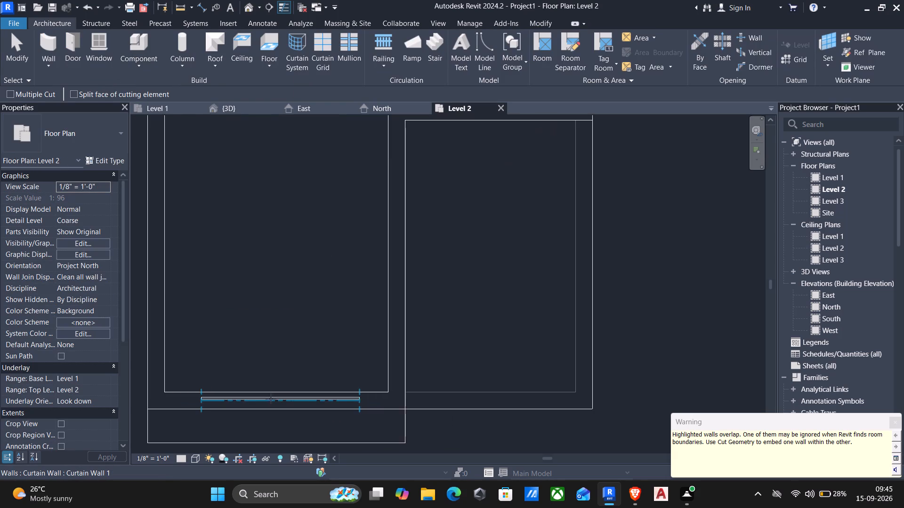
{"action": "left_click", "coordinate": [263, 391]}
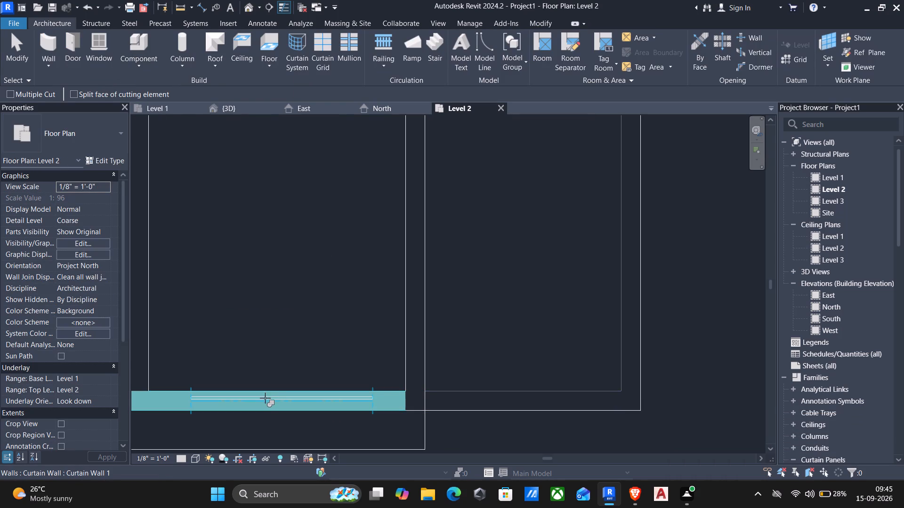
{"action": "left_click", "coordinate": [266, 400]}
{"action": "scroll", "coordinate": [291, 397], "scroll_direction": "down", "scroll_amount": 2}
{"action": "scroll", "coordinate": [353, 342], "scroll_direction": "down", "scroll_amount": 2}
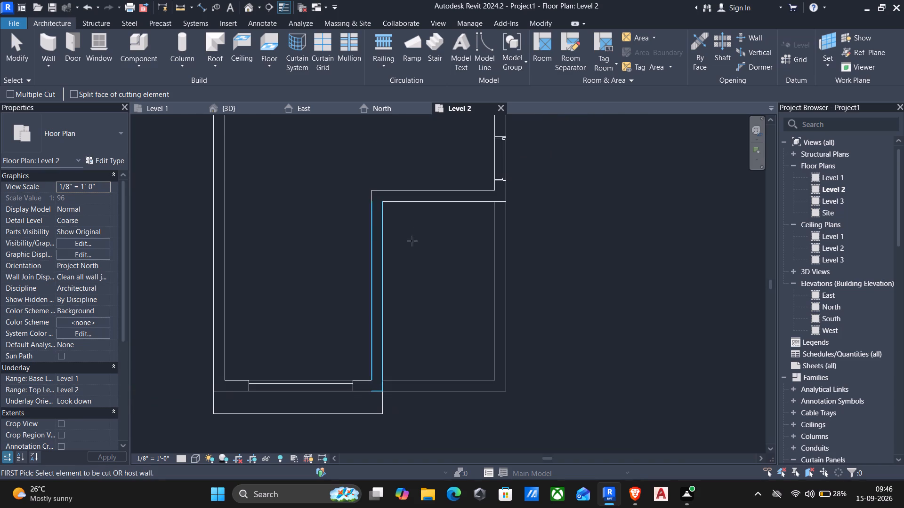
In the 3D view, lower the top edge of the upper-storey front curtain wall to an unconnected height of about 7' 10".
{"action": "left_click", "coordinate": [237, 105]}
{"action": "scroll", "coordinate": [358, 227], "scroll_direction": "down", "scroll_amount": 3}
{"action": "key", "text": "Escape"}
{"action": "left_click", "coordinate": [404, 124]}
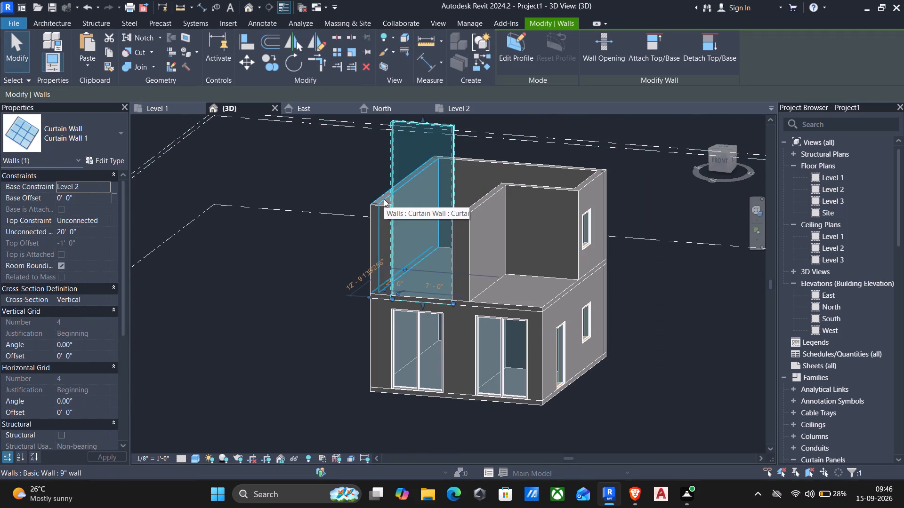
{"action": "type", "text": "5'"}
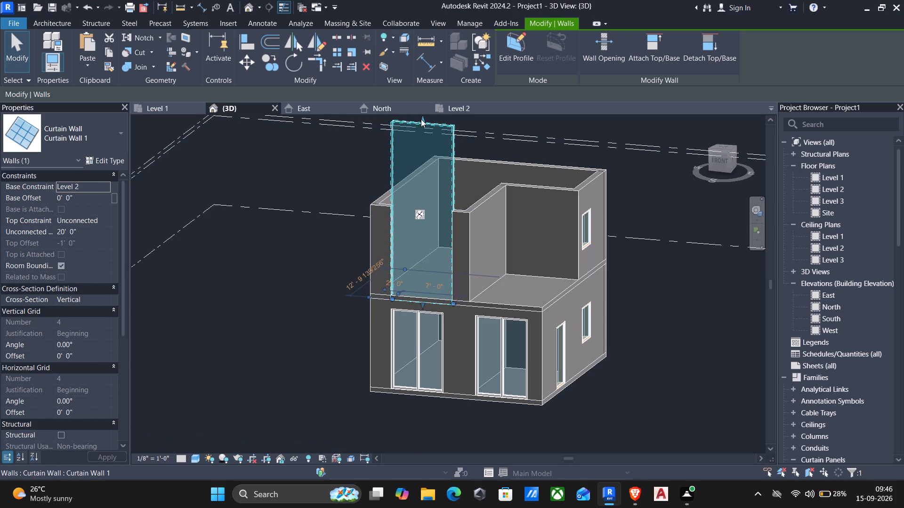
{"action": "left_click_drag", "start_coordinate": [421, 119], "coordinate": [418, 231]}
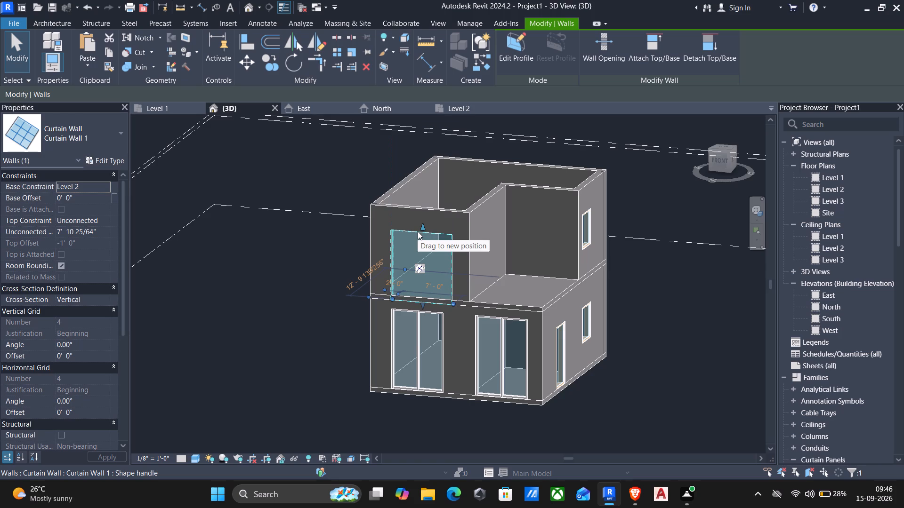
{"action": "key", "text": "Escape"}
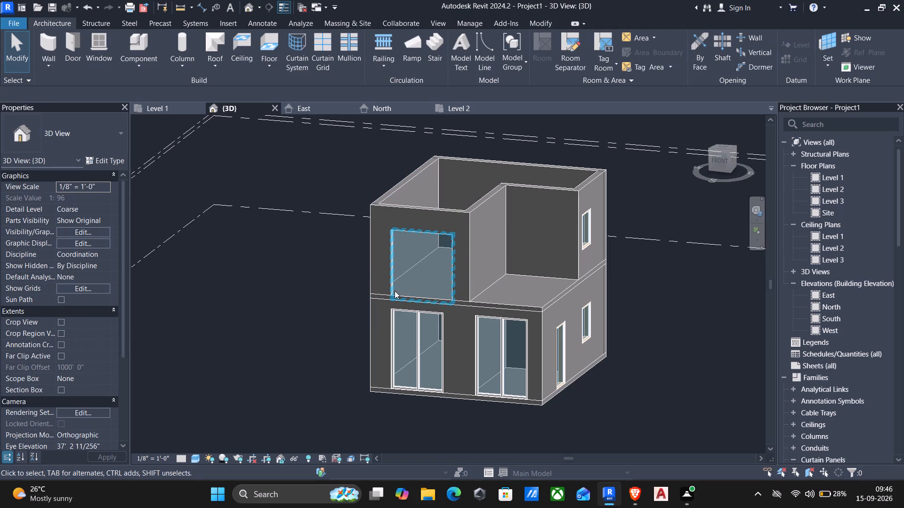
Raise the bottom edge of the upper-storey front curtain wall slightly above the floor line.
{"action": "left_click", "coordinate": [395, 291]}
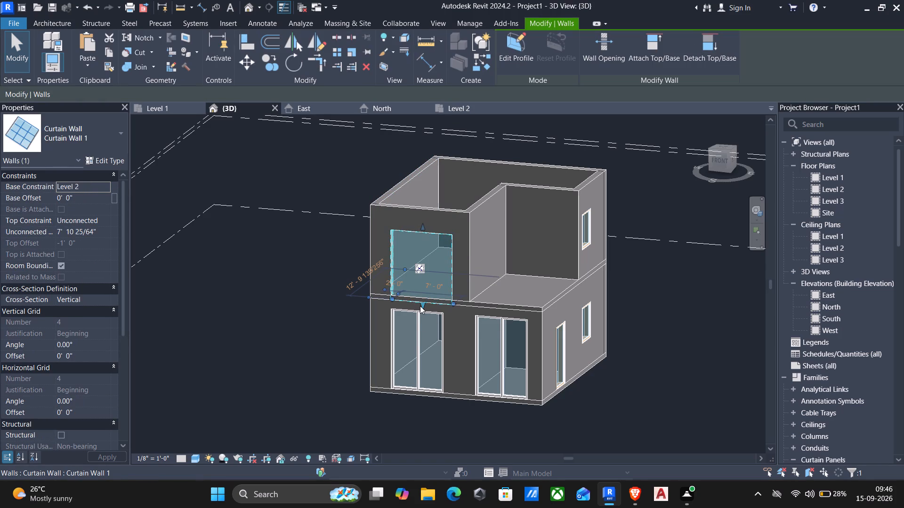
{"action": "left_click_drag", "start_coordinate": [422, 303], "coordinate": [421, 291]}
{"action": "key", "text": "Escape"}
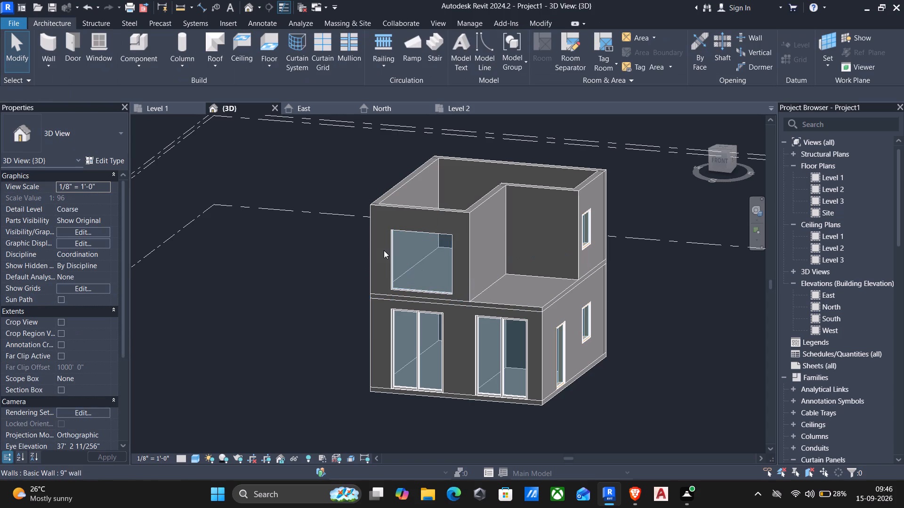
Add two vertical curtain grid lines to the upper-storey front curtain wall, 2' 4" from its right edge and about 1' 7" from its left.
{"action": "scroll", "coordinate": [420, 256], "scroll_direction": "up", "scroll_amount": 3}
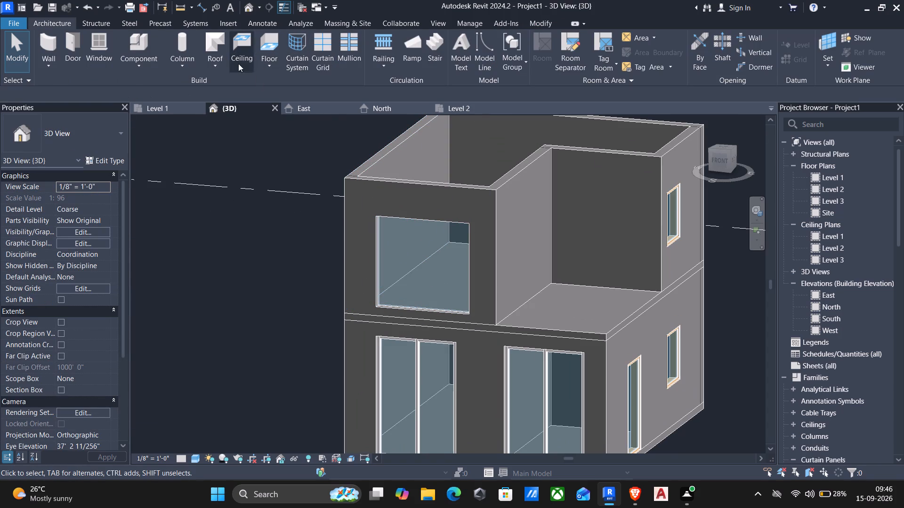
{"action": "left_click", "coordinate": [325, 52]}
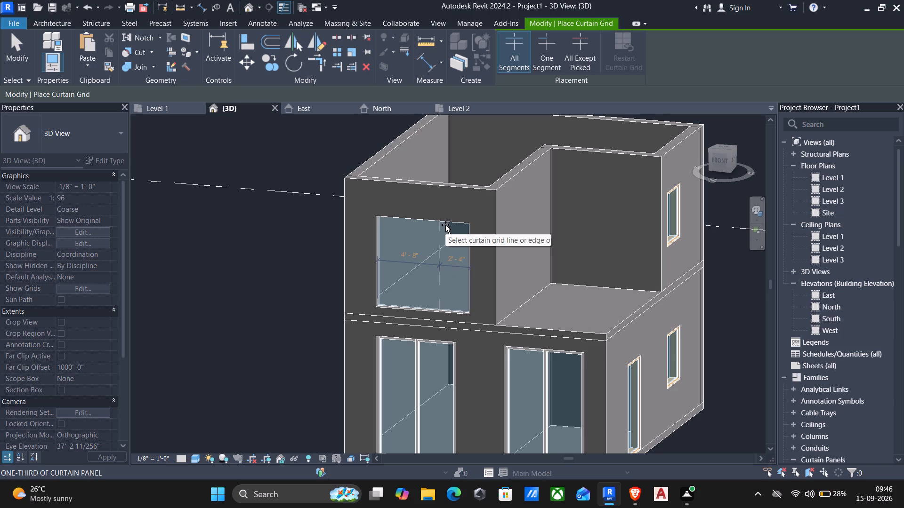
{"action": "left_click", "coordinate": [445, 225]}
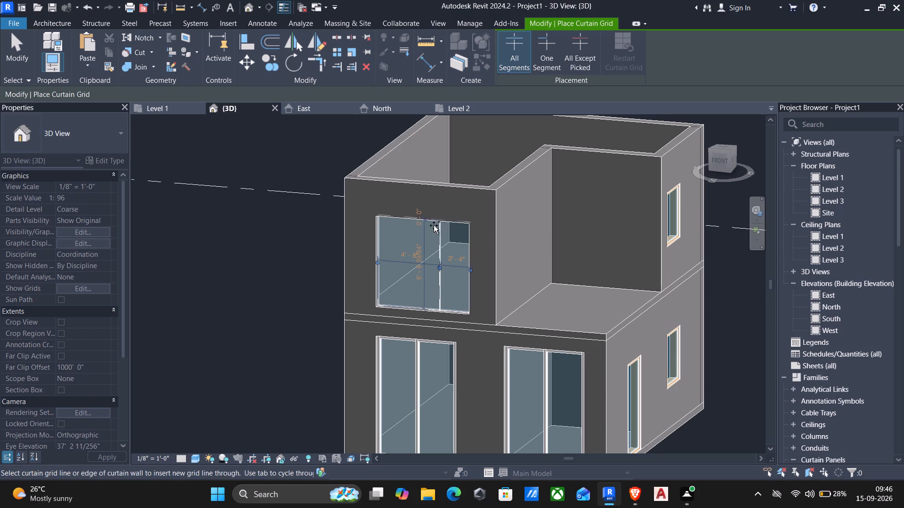
{"action": "left_click", "coordinate": [396, 218]}
{"action": "key", "text": "Escape"}
{"action": "key", "text": "Escape"}
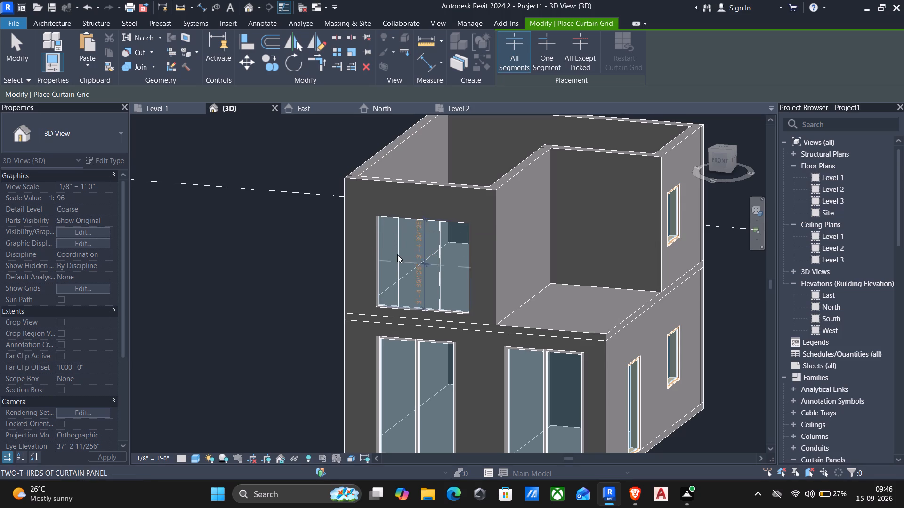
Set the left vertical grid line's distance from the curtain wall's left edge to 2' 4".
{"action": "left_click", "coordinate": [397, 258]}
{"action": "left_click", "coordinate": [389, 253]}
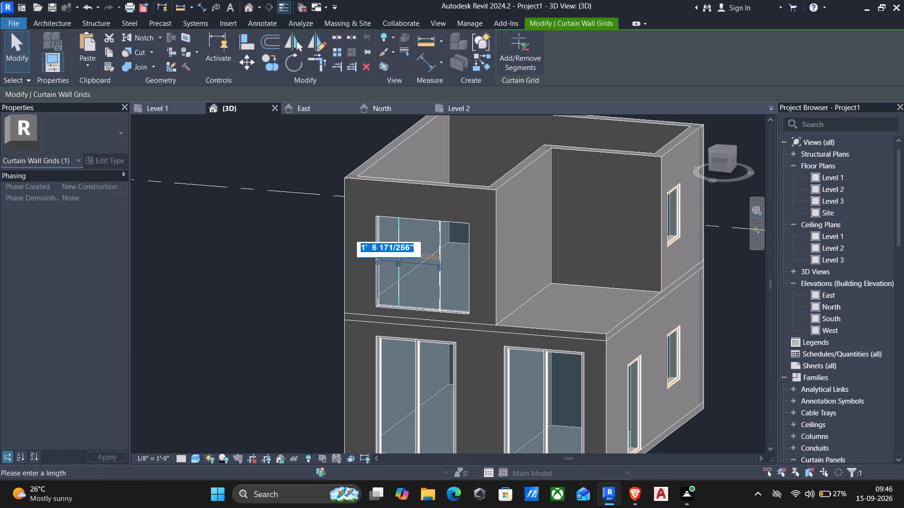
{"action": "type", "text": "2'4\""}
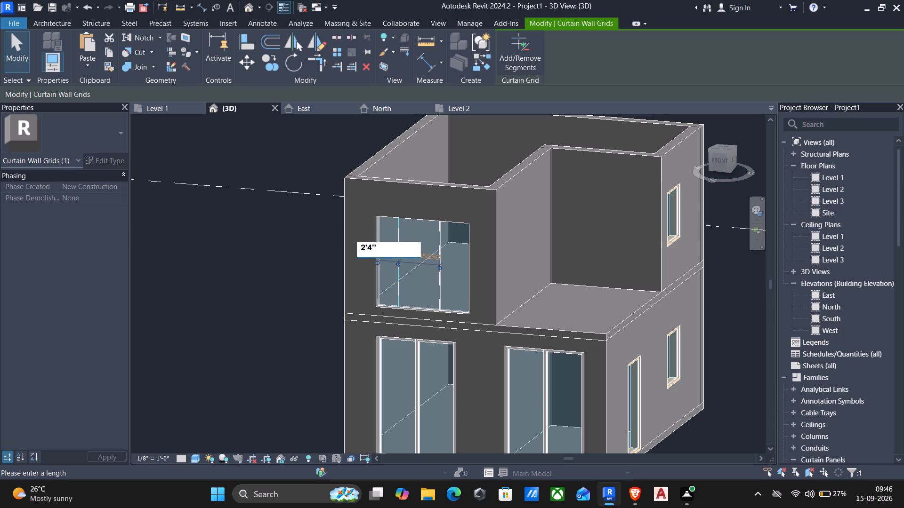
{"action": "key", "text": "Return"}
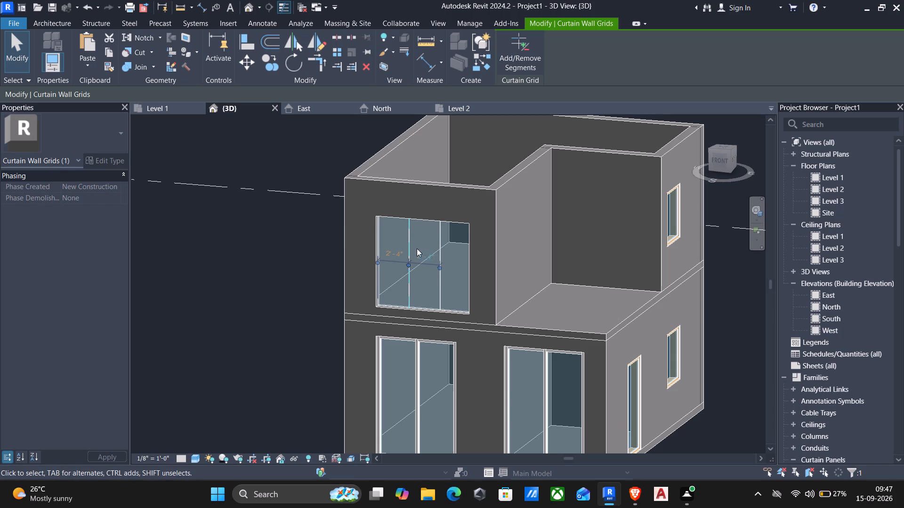
Set the left vertical grid line's distance from the curtain wall's left edge to 2' 2".
{"action": "left_click", "coordinate": [400, 257]}
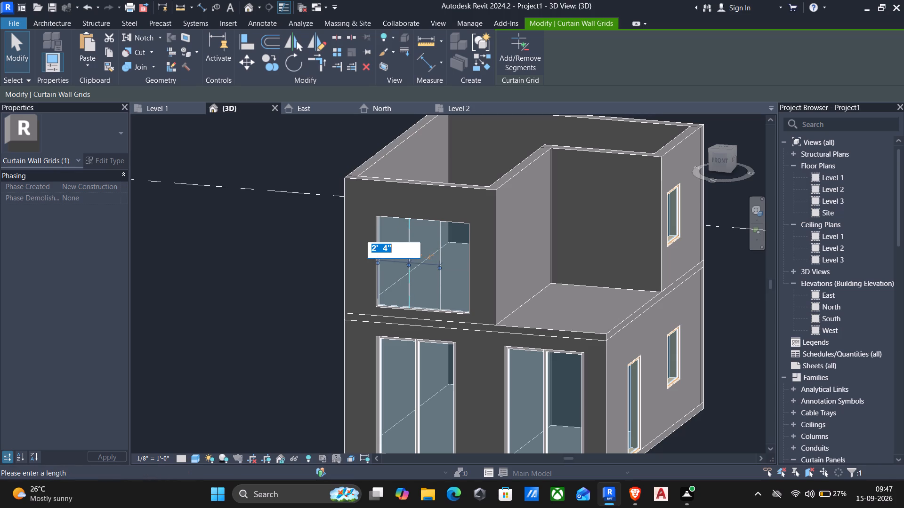
{"action": "type", "text": "2'"}
{"action": "type", "text": "2\""}
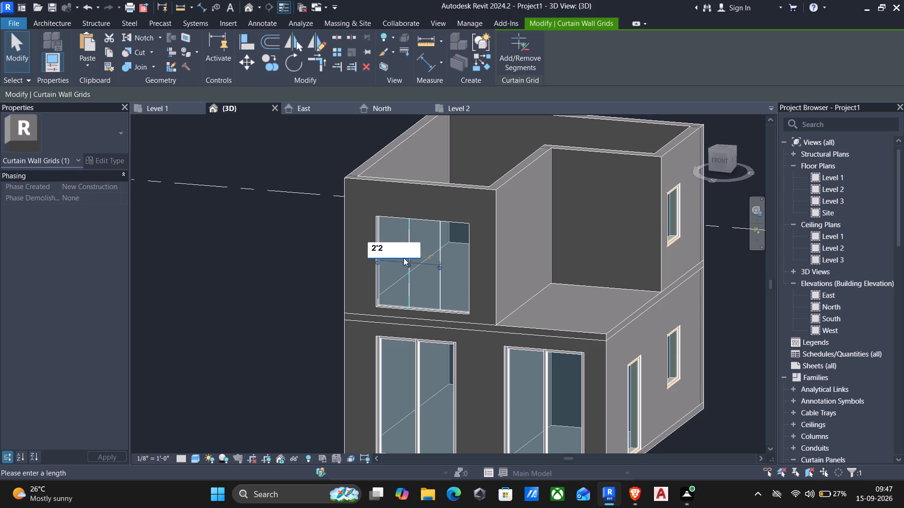
{"action": "key", "text": "Return"}
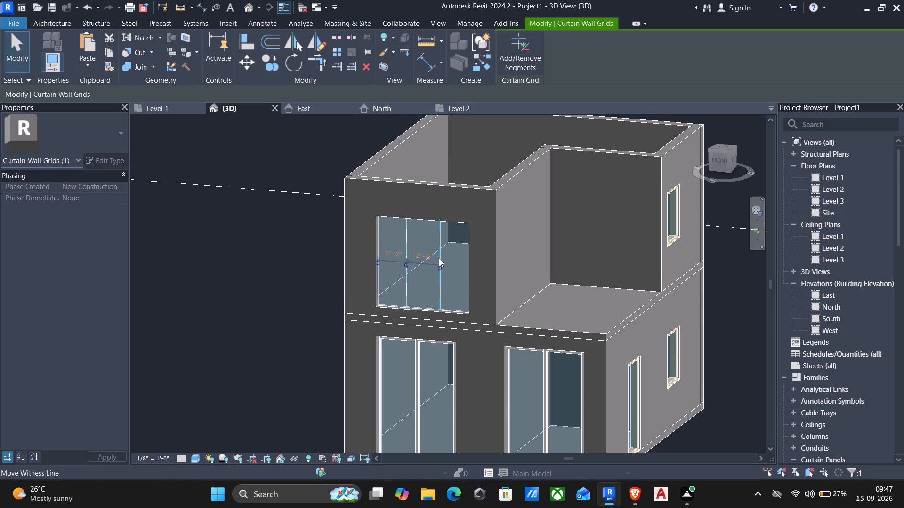
Set the right vertical grid line's distance from the upper-storey front curtain wall's right edge to 2' 2".
{"action": "key", "text": "Escape"}
{"action": "left_click", "coordinate": [437, 253]}
{"action": "left_click", "coordinate": [455, 259]}
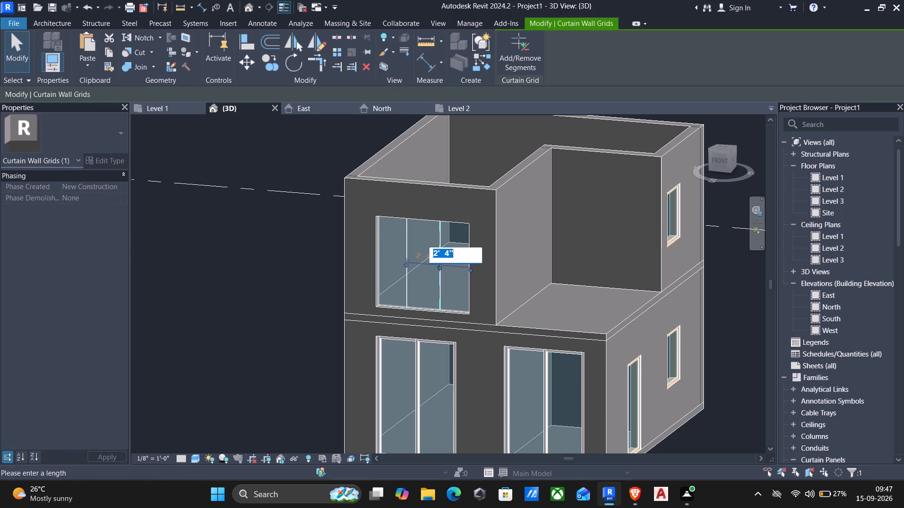
{"action": "type", "text": "2'2\""}
{"action": "key", "text": "Return"}
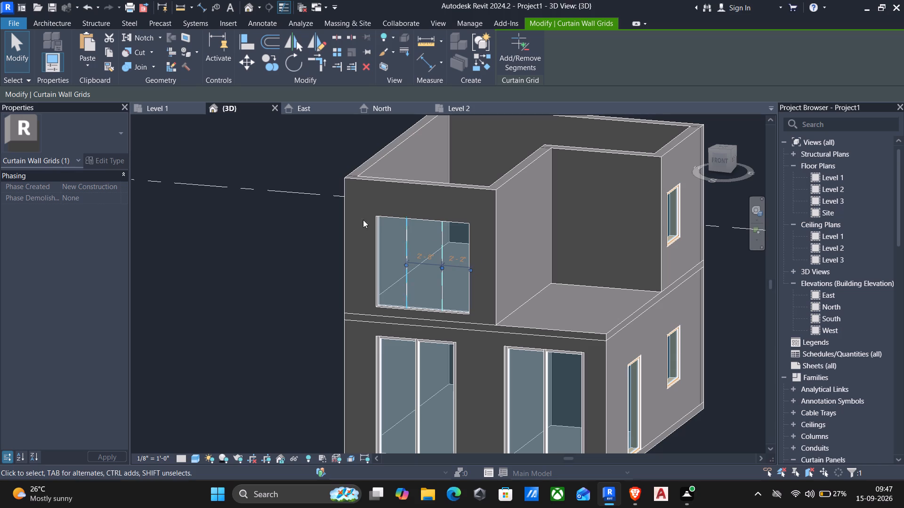
{"action": "key", "text": "Escape"}
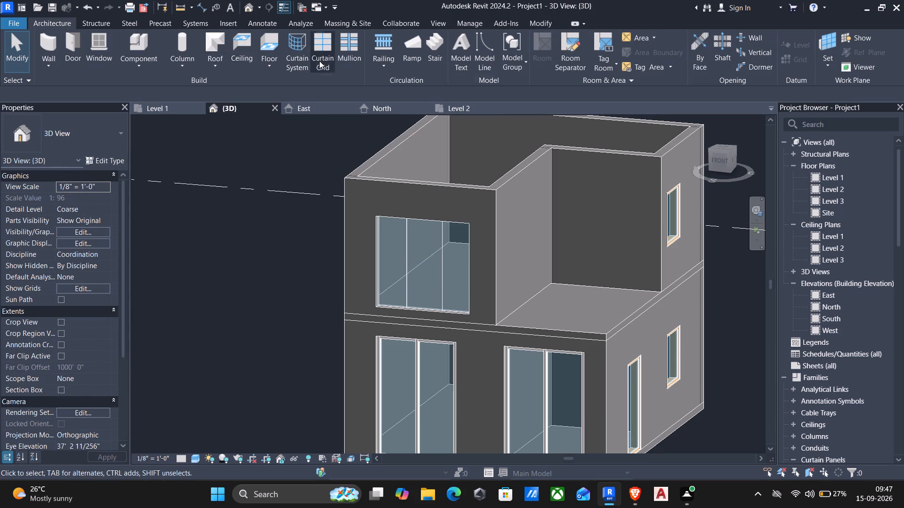
Add a horizontal curtain grid line across the upper-storey front curtain wall, about 1' 6" below its top edge.
{"action": "left_click", "coordinate": [326, 55]}
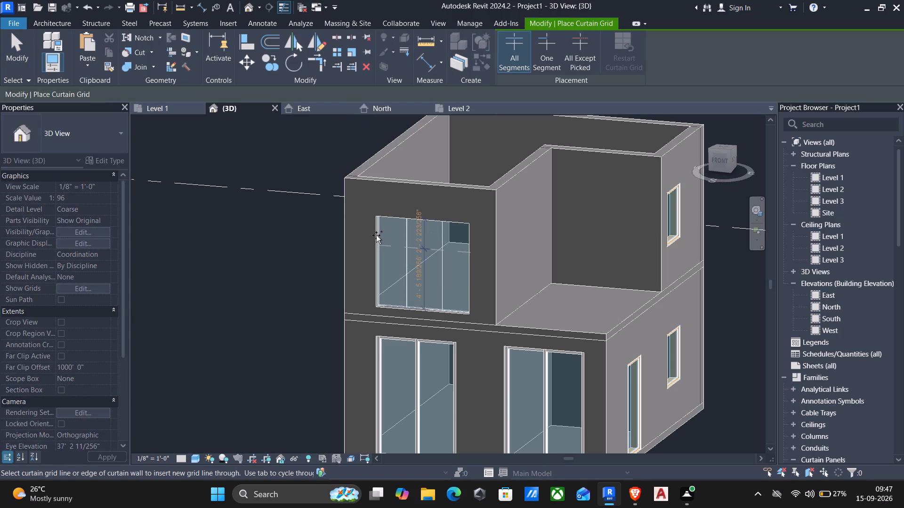
{"action": "left_click", "coordinate": [378, 233]}
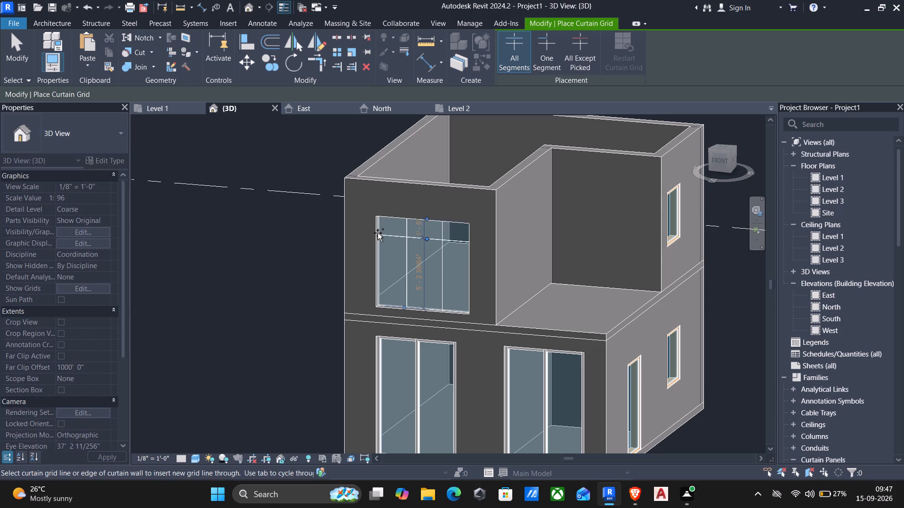
{"action": "key", "text": "Escape"}
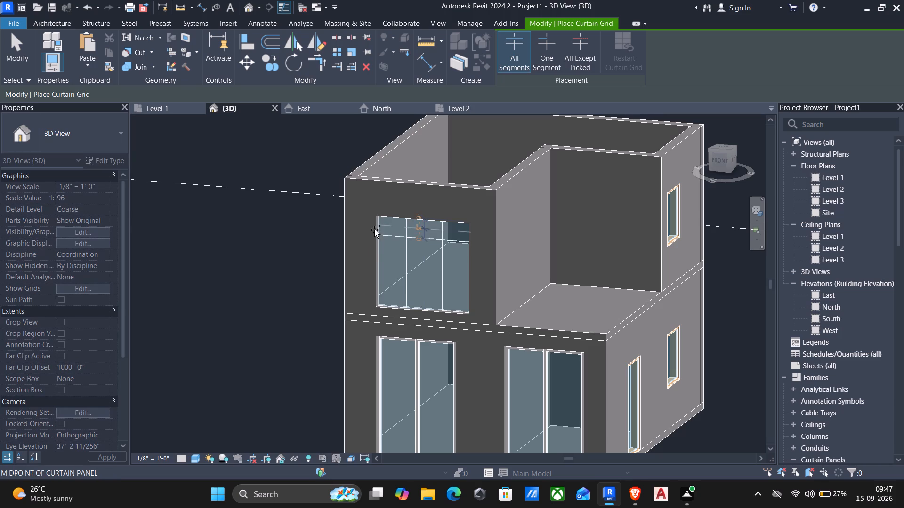
{"action": "key", "text": "Escape"}
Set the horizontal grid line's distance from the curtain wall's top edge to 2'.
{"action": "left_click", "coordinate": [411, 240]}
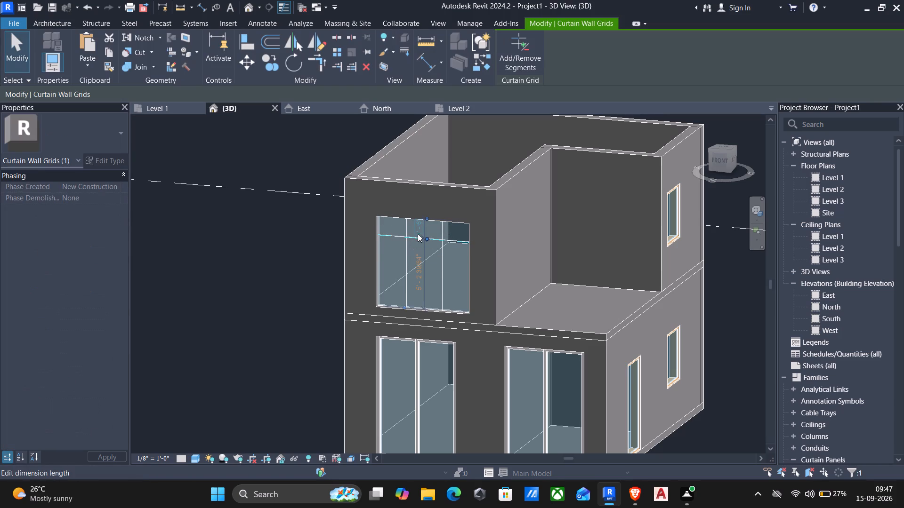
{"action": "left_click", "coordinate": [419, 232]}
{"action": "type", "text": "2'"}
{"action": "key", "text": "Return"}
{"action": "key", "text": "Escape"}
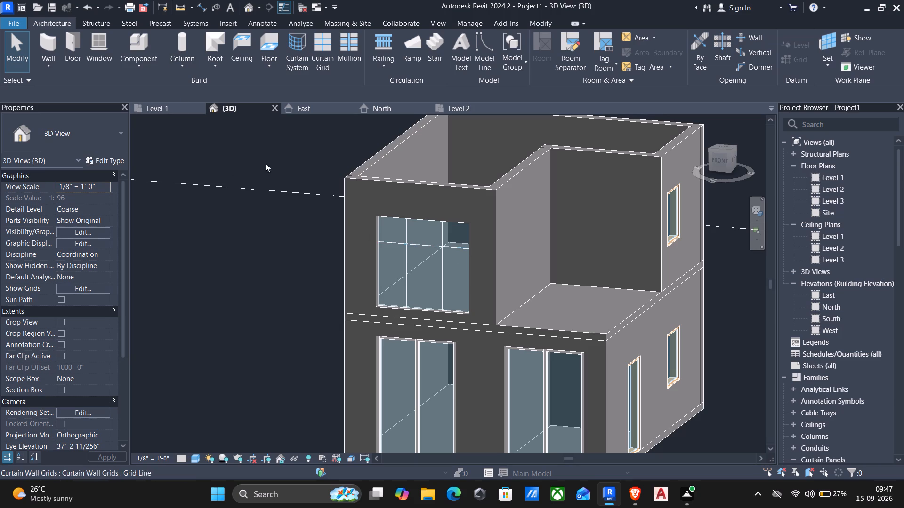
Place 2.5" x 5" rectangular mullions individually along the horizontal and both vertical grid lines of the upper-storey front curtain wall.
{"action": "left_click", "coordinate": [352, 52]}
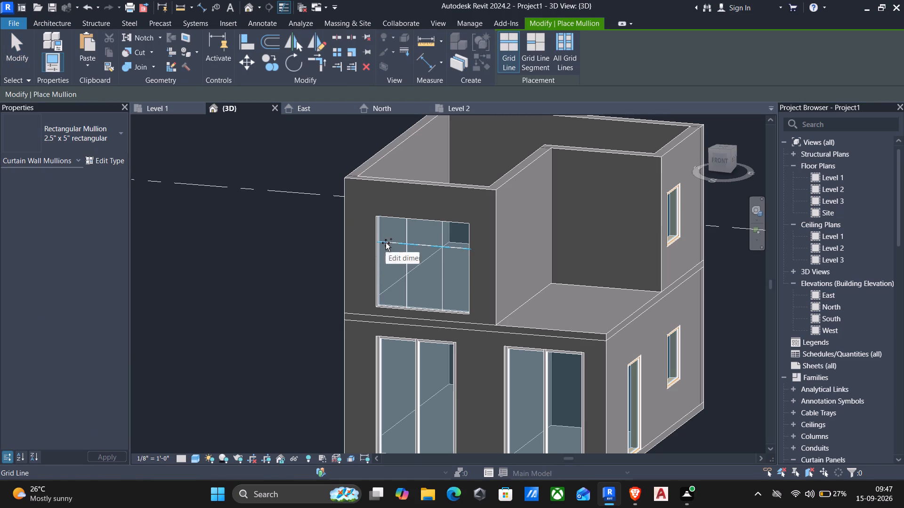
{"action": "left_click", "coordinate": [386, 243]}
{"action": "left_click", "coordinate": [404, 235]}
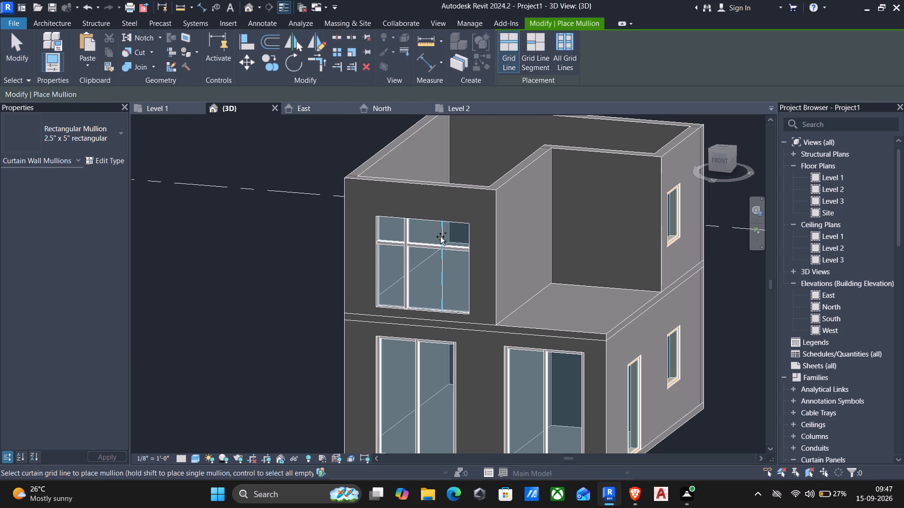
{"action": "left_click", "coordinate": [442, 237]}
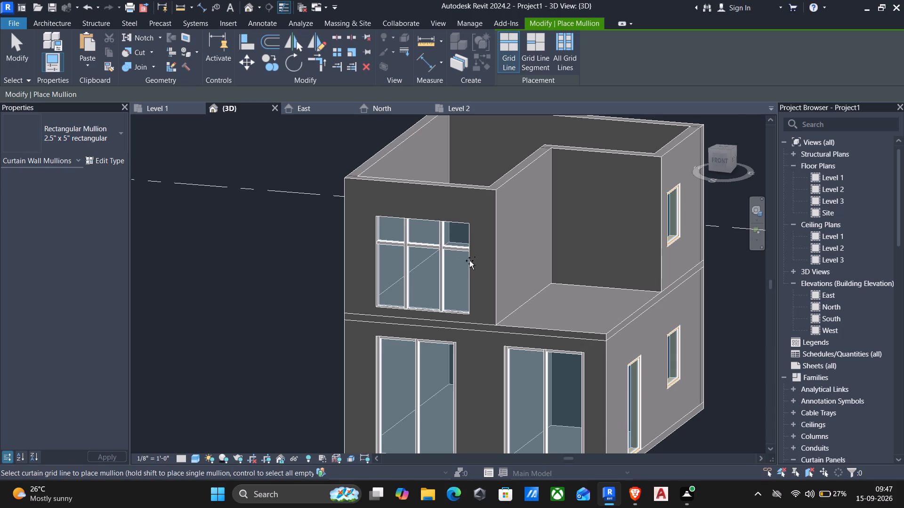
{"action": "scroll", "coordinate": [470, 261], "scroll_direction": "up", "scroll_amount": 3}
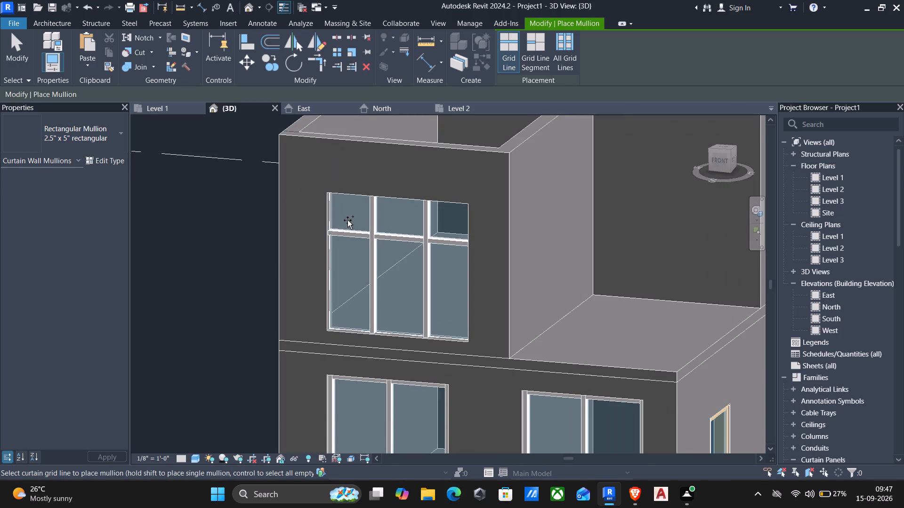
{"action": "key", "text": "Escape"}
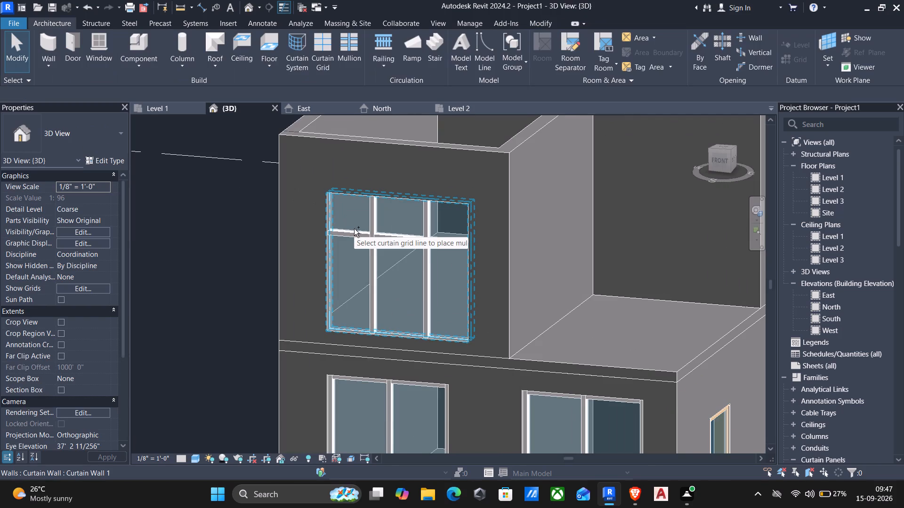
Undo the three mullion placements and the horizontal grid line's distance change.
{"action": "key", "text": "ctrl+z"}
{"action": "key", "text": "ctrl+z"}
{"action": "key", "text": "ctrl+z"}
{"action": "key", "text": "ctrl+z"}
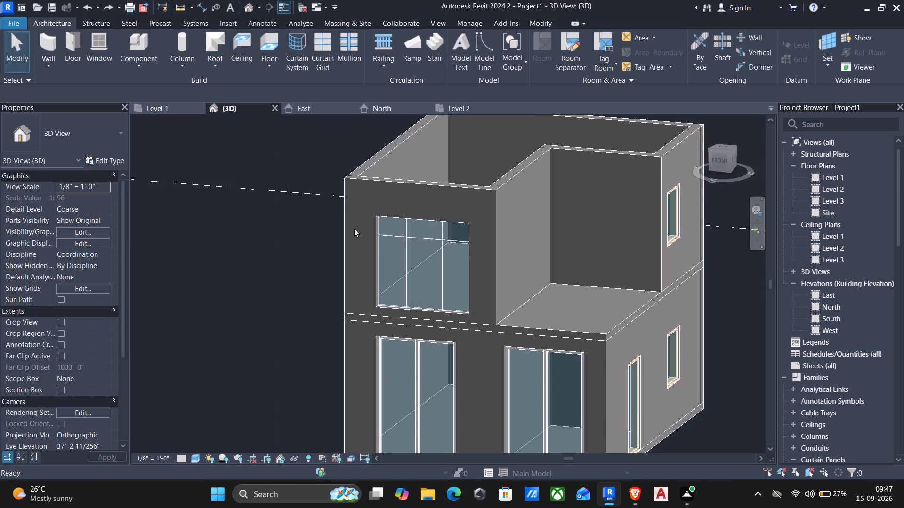
Set the horizontal grid line's distance from the upper-storey front curtain wall's top edge to 2'.
{"action": "left_click", "coordinate": [414, 236]}
{"action": "left_click", "coordinate": [419, 226]}
{"action": "type", "text": "2'"}
{"action": "key", "text": "Return"}
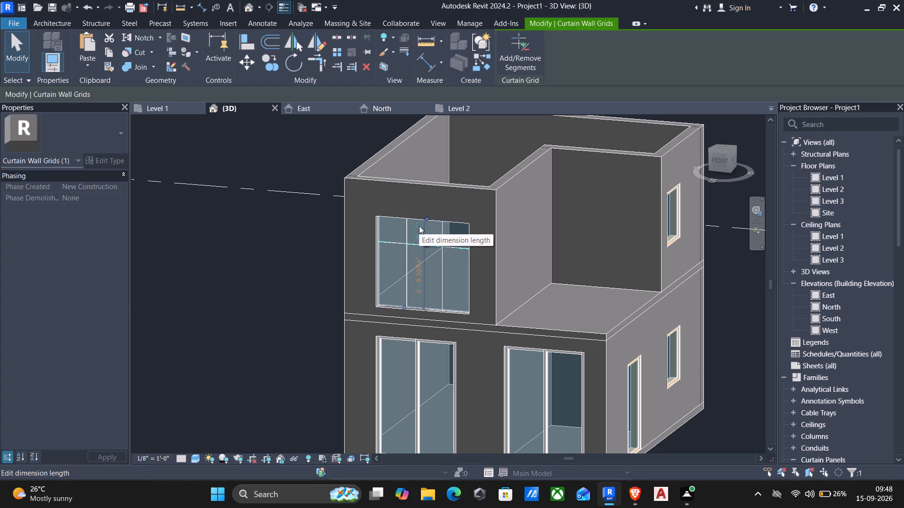
{"action": "key", "text": "Escape"}
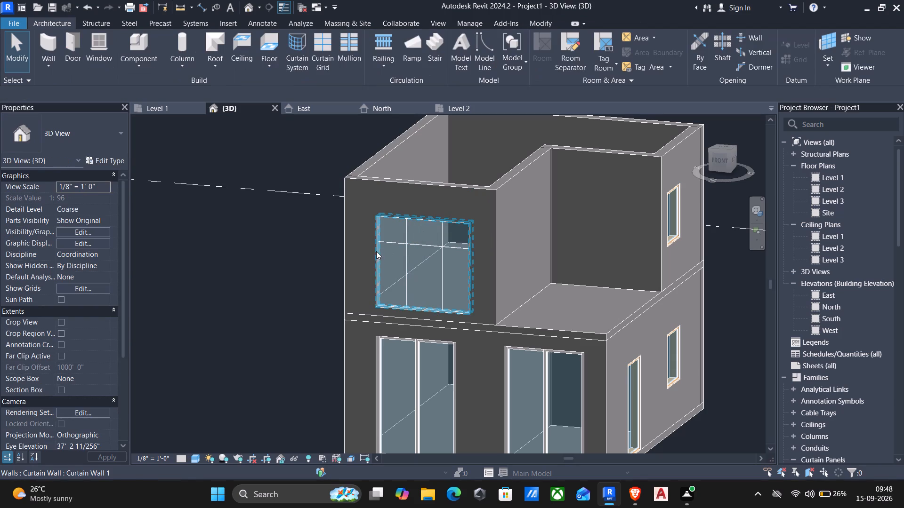
Place 2.5" x 5" rectangular mullions on all grid lines of the upper-storey front curtain wall at once.
{"action": "left_click", "coordinate": [346, 57]}
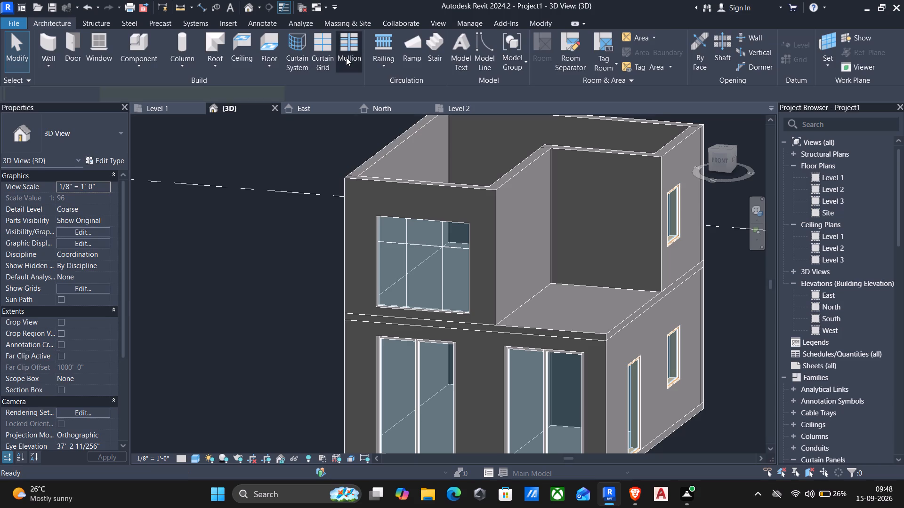
{"action": "left_click", "coordinate": [565, 56]}
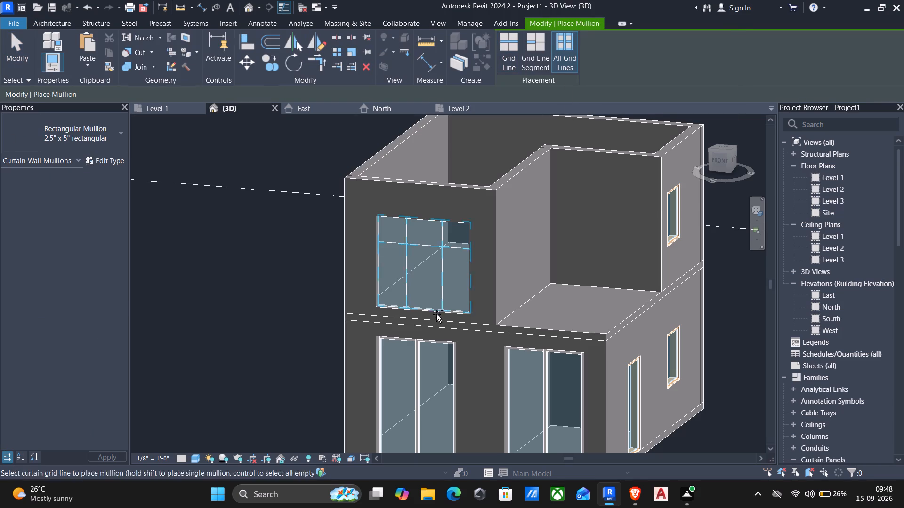
{"action": "left_click", "coordinate": [415, 248]}
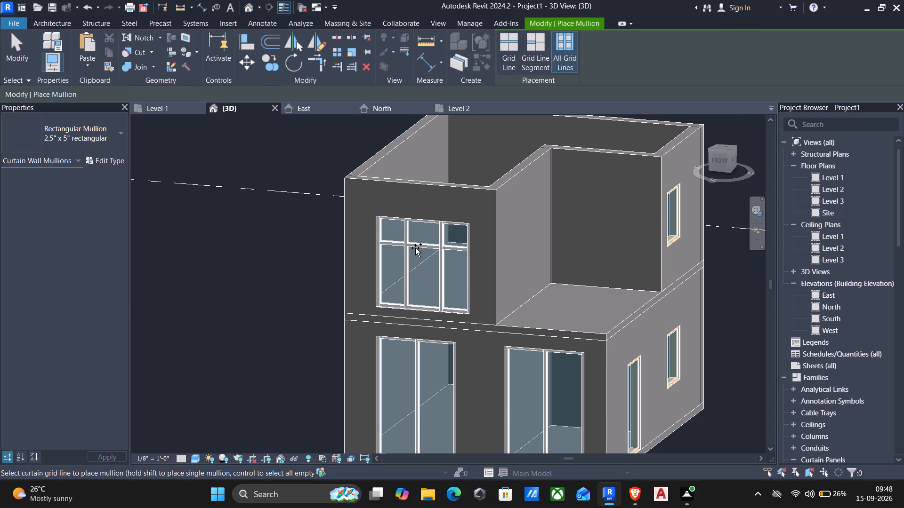
{"action": "key", "text": "Escape"}
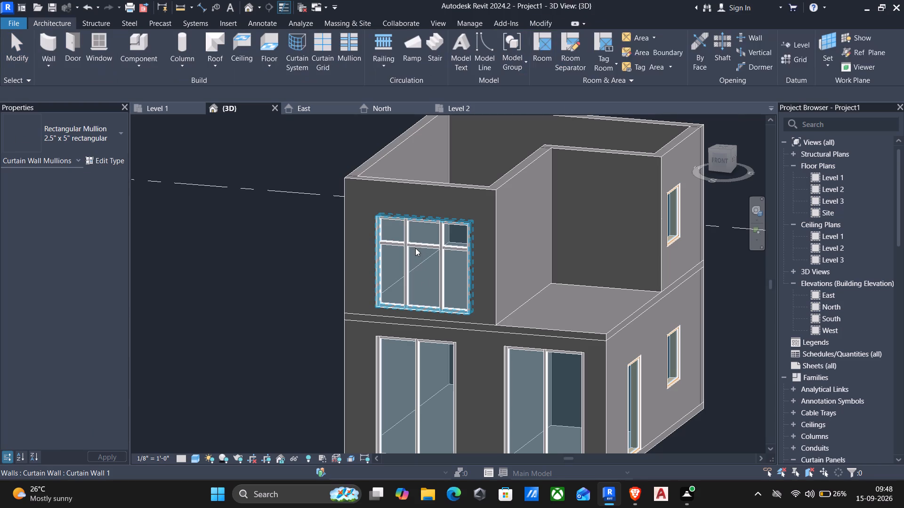
Raise the bottom edge of the upper-storey front curtain wall to a base offset of about 2' 8" above Level 2.
{"action": "scroll", "coordinate": [346, 320], "scroll_direction": "down", "scroll_amount": 1}
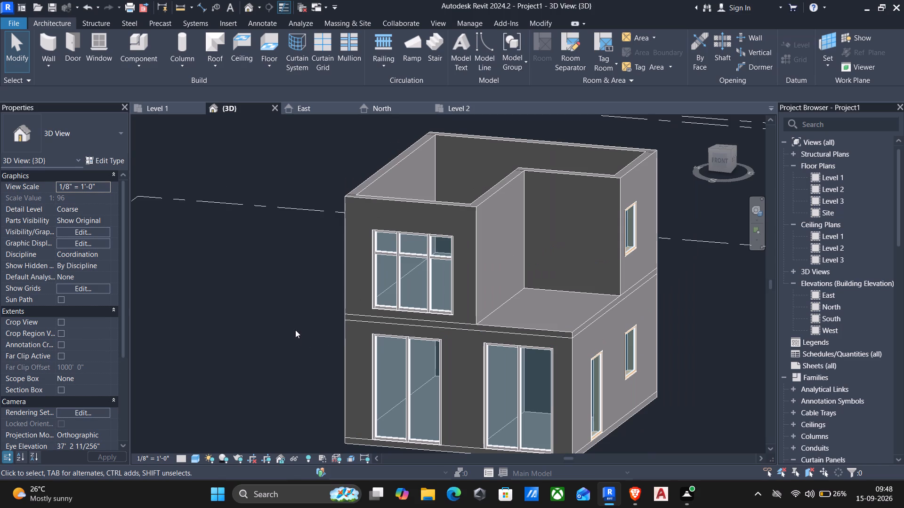
{"action": "middle_click_drag", "start_coordinate": [295, 330], "coordinate": [297, 308]}
{"action": "scroll", "coordinate": [293, 302], "scroll_direction": "down", "scroll_amount": 1}
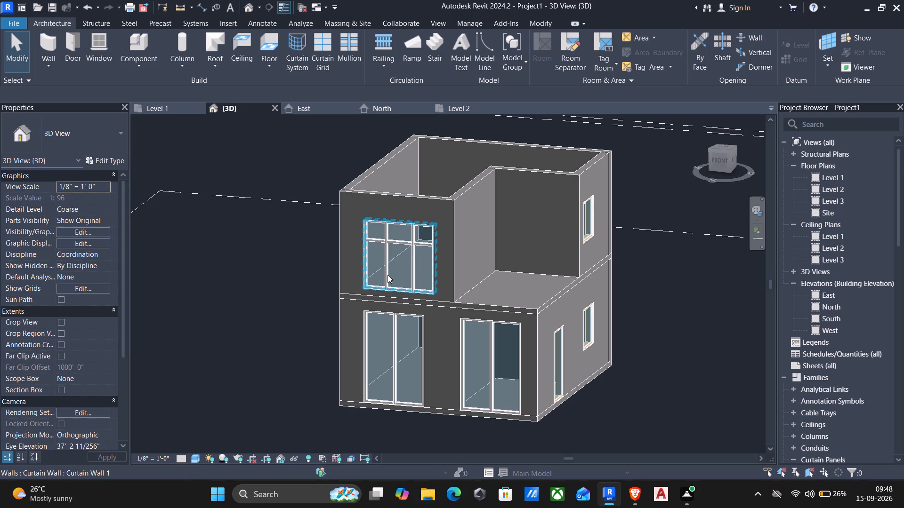
{"action": "left_click", "coordinate": [381, 288]}
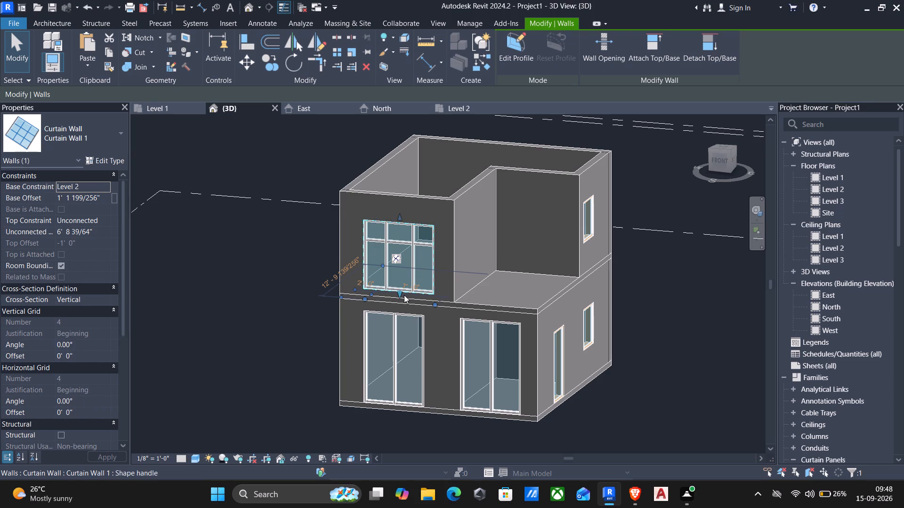
{"action": "left_click_drag", "start_coordinate": [398, 294], "coordinate": [402, 278]}
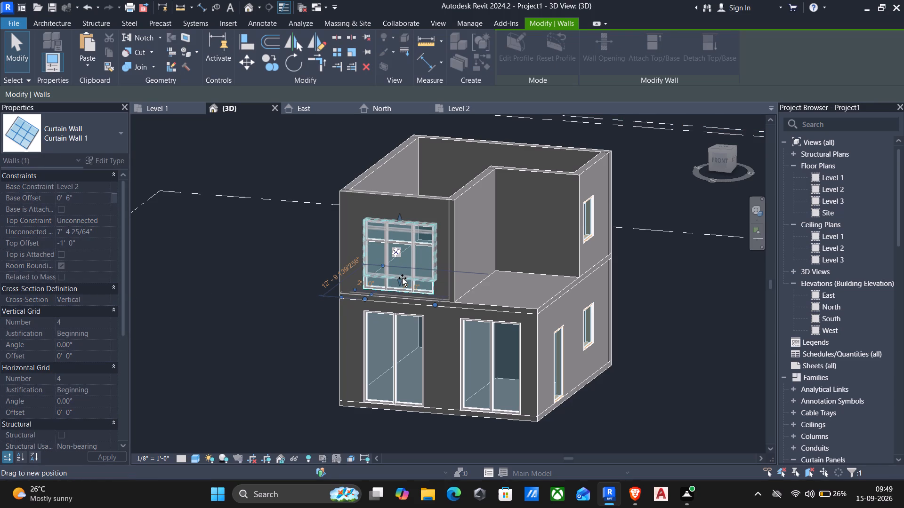
{"action": "left_click_drag", "start_coordinate": [402, 278], "coordinate": [401, 275]}
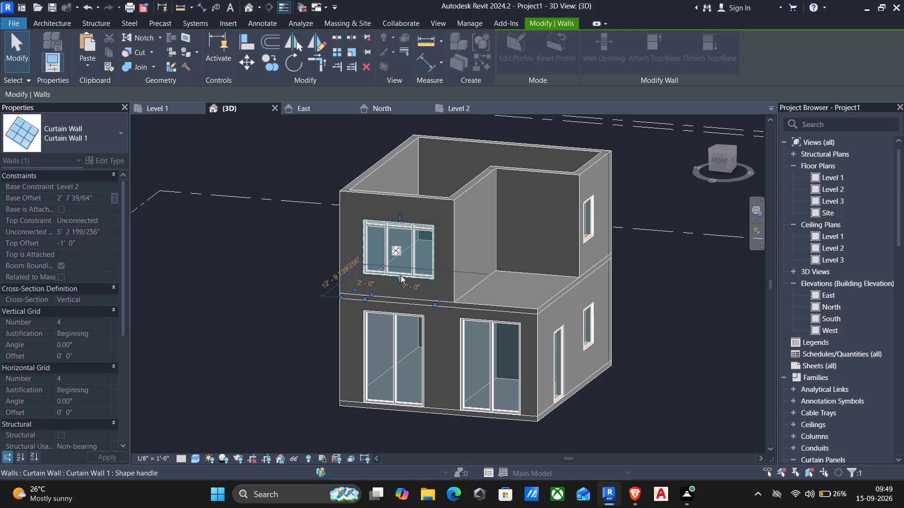
{"action": "key", "text": "Escape"}
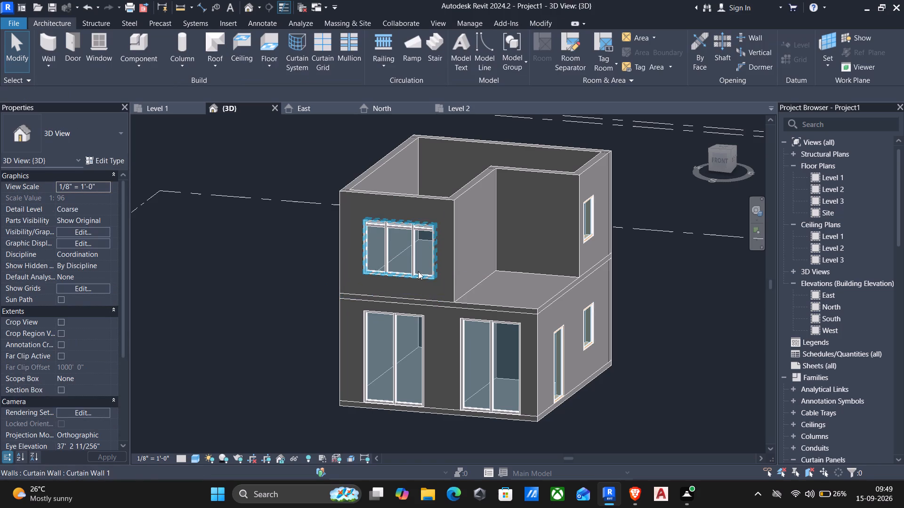
Lower the top edge of the right-hand ground-floor Storefront curtain wall to a top offset of about -1' 9".
{"action": "left_click", "coordinate": [490, 326]}
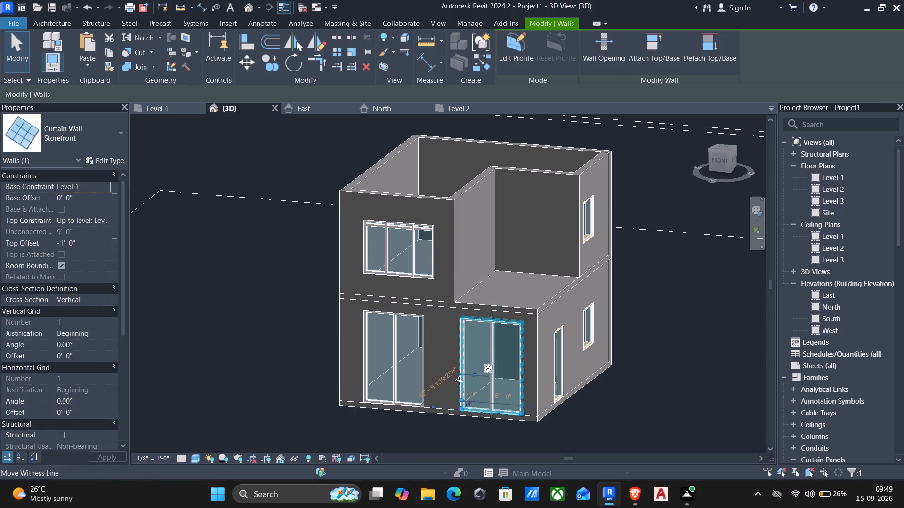
{"action": "scroll", "coordinate": [533, 386], "scroll_direction": "up", "scroll_amount": 3}
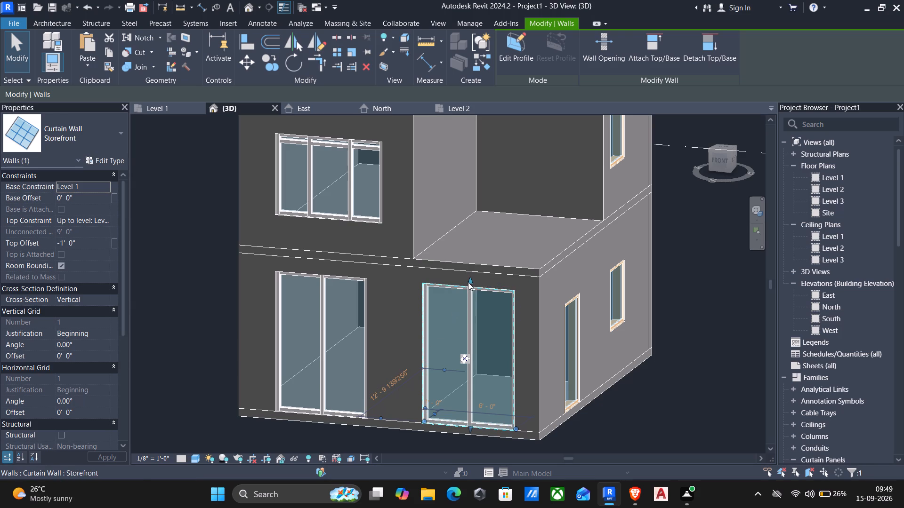
{"action": "left_click_drag", "start_coordinate": [468, 282], "coordinate": [473, 307]}
{"action": "scroll", "coordinate": [473, 307], "scroll_direction": "up", "scroll_amount": 1}
{"action": "left_click", "coordinate": [477, 324]}
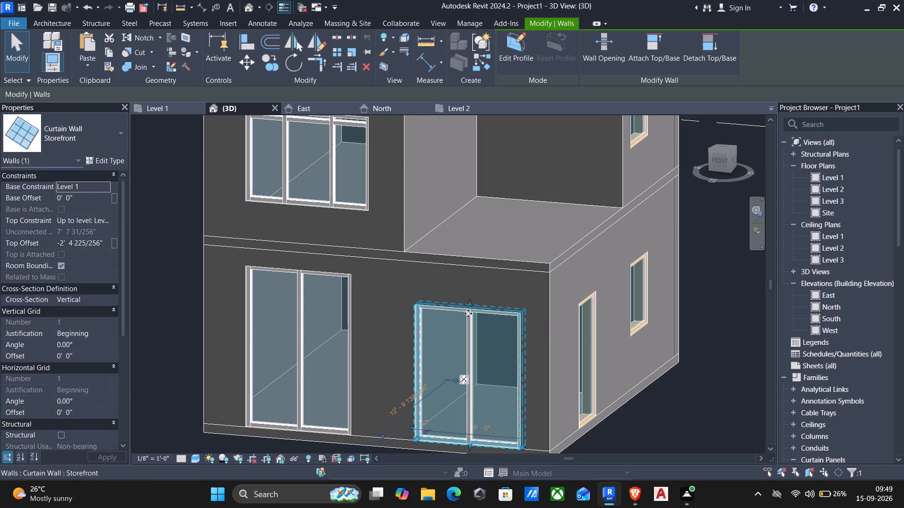
{"action": "left_click_drag", "start_coordinate": [468, 306], "coordinate": [467, 296]}
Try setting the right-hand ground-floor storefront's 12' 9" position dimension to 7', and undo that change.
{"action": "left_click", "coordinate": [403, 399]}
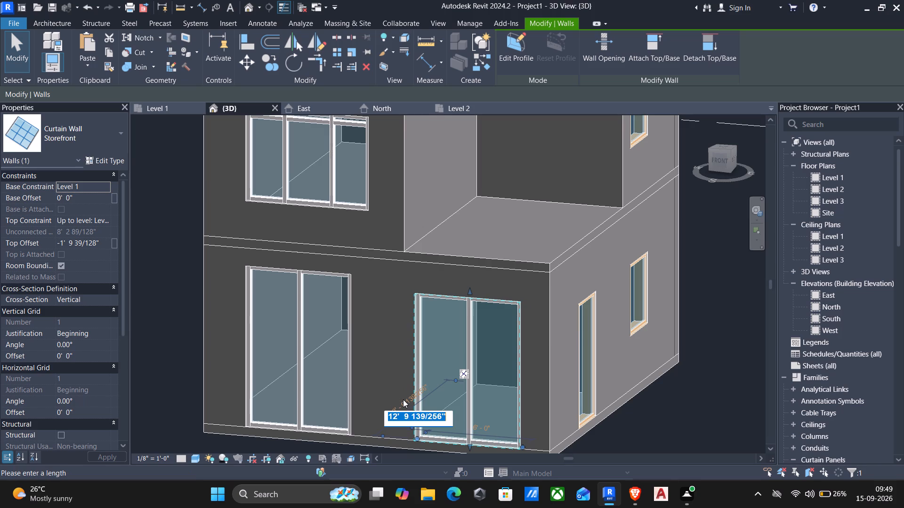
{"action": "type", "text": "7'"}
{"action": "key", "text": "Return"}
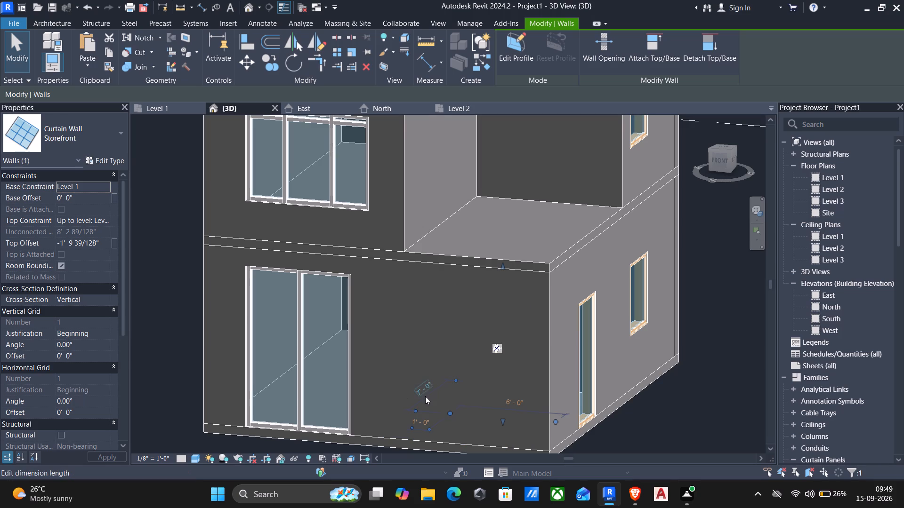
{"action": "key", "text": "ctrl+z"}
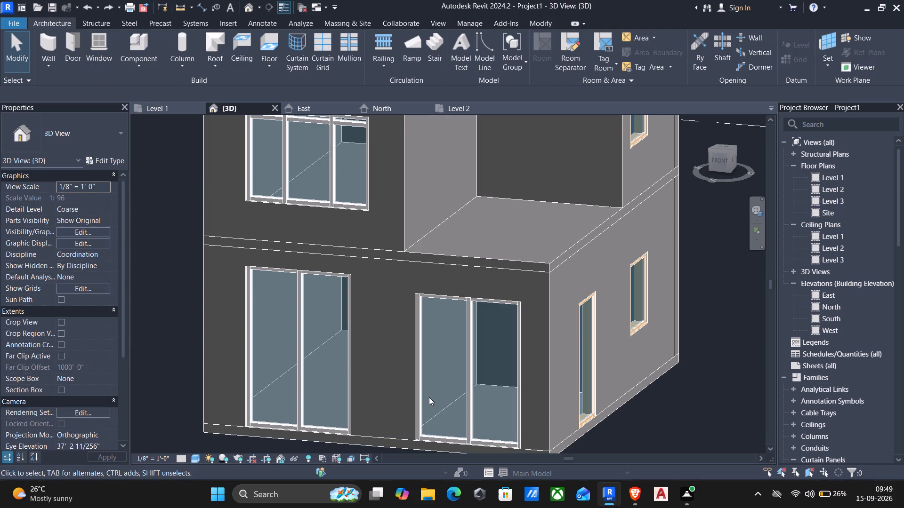
Set the right-hand ground-floor Storefront curtain wall's top constraint to Unconnected with an unconnected height of 7'.
{"action": "left_click", "coordinate": [459, 300]}
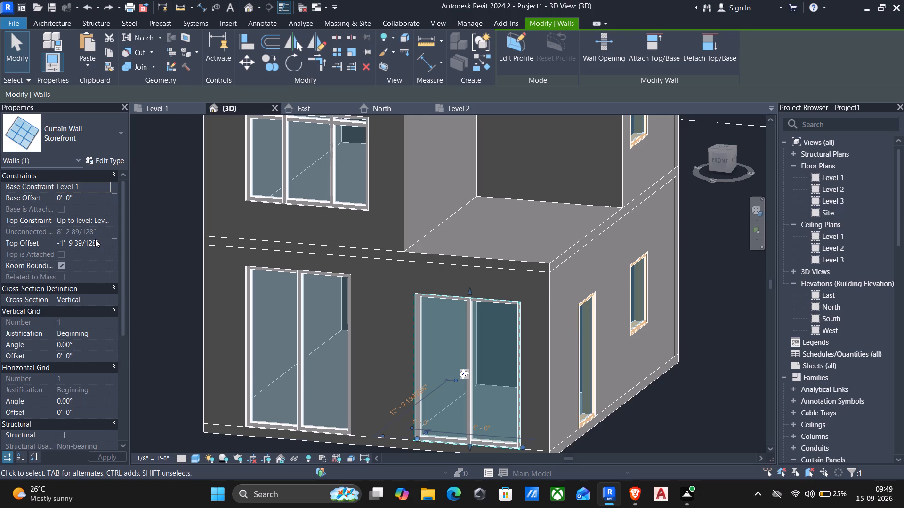
{"action": "left_click", "coordinate": [107, 217]}
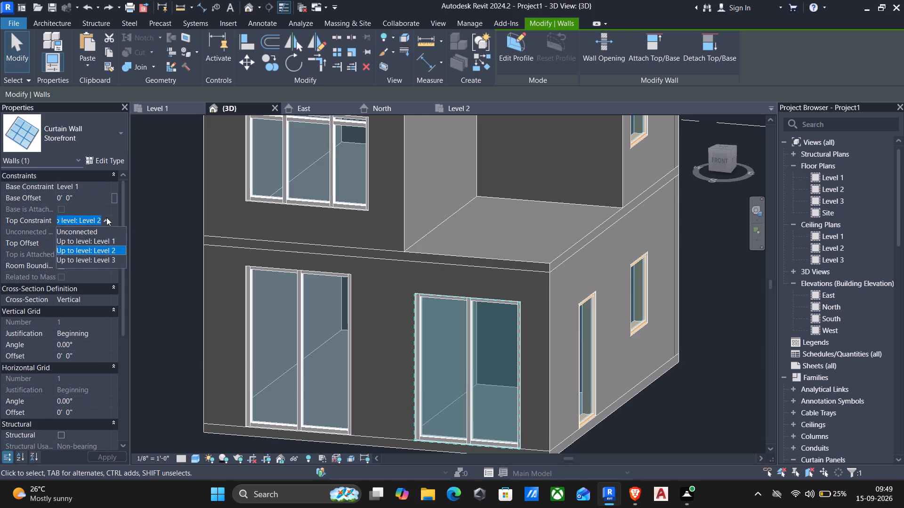
{"action": "left_click", "coordinate": [91, 234]}
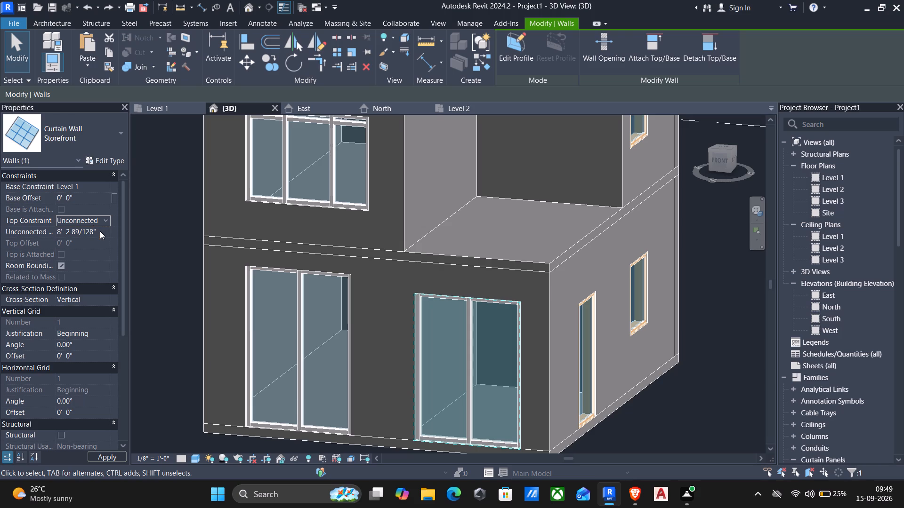
{"action": "left_click", "coordinate": [100, 231]}
{"action": "left_click_drag", "start_coordinate": [100, 231], "coordinate": [0, 212]}
{"action": "type", "text": "7'"}
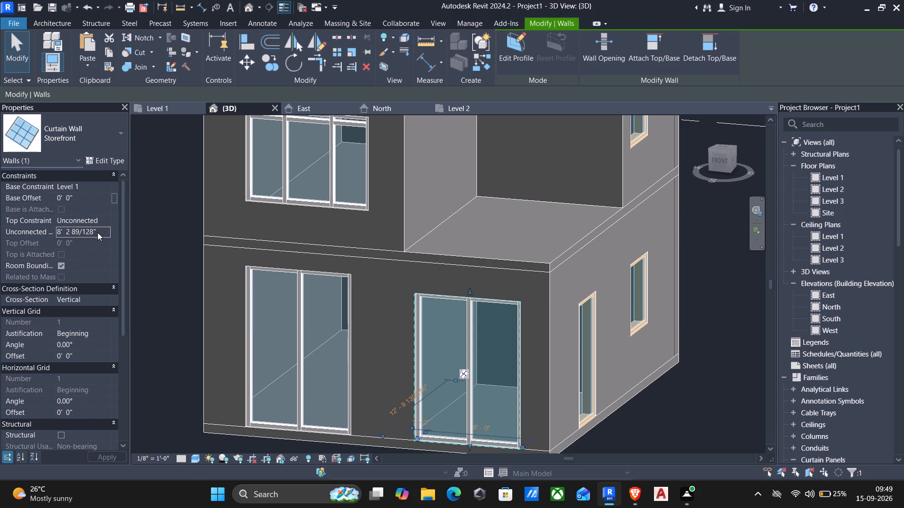
{"action": "left_click", "coordinate": [107, 230]}
{"action": "type", "text": "7'"}
{"action": "key", "text": "Return"}
{"action": "middle_click_drag", "start_coordinate": [425, 359], "coordinate": [436, 301]}
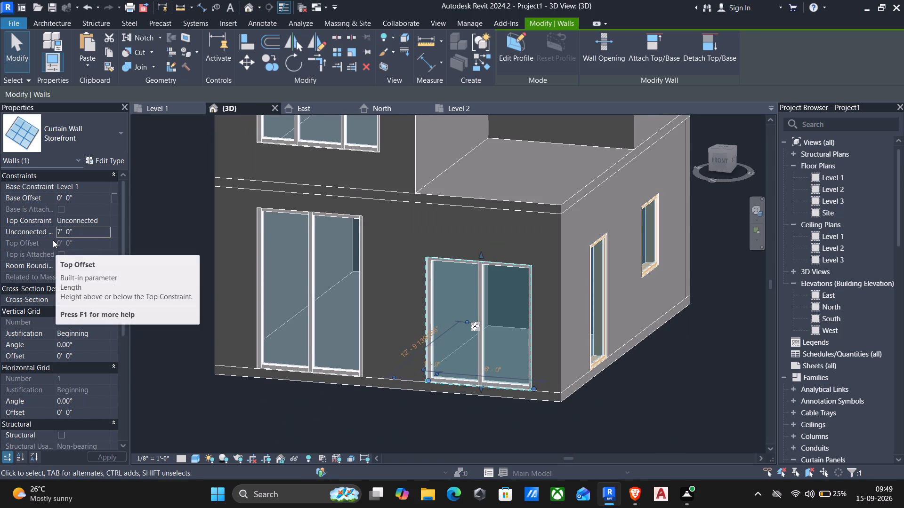
{"action": "key", "text": "Escape"}
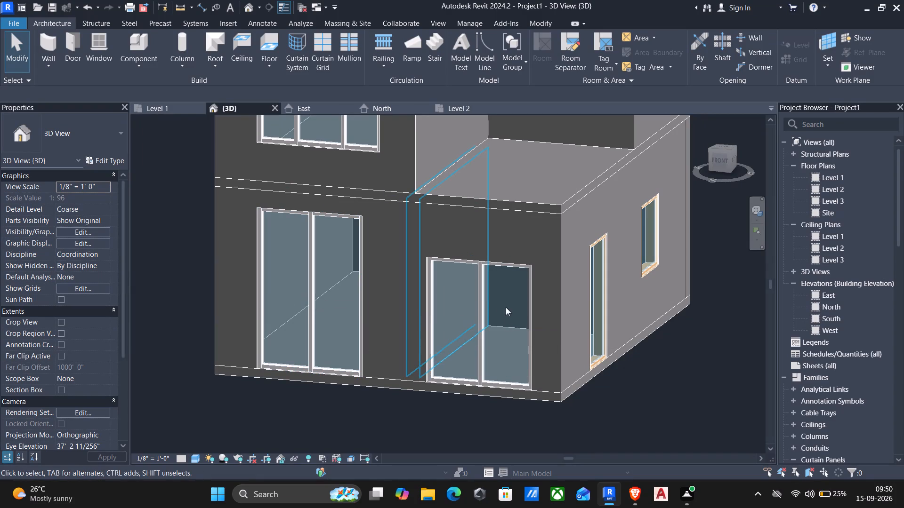
{"action": "left_click", "coordinate": [490, 266]}
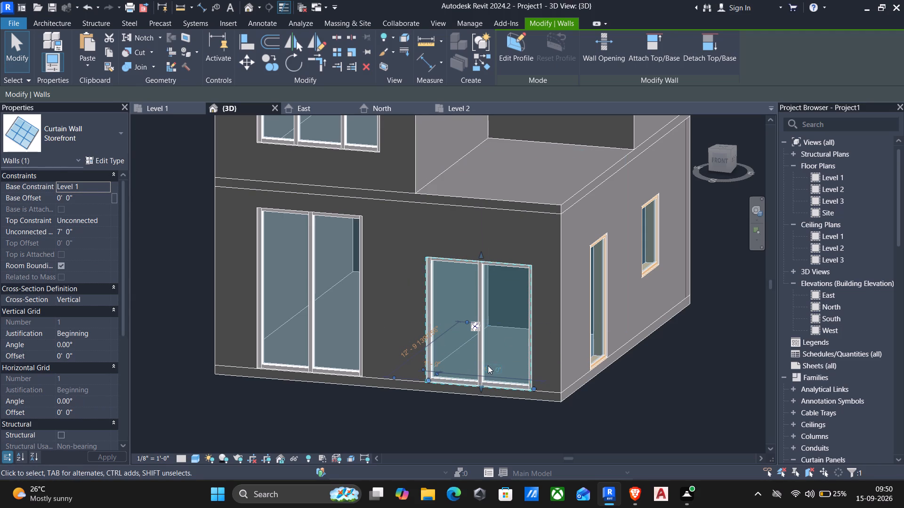
{"action": "key", "text": "Escape"}
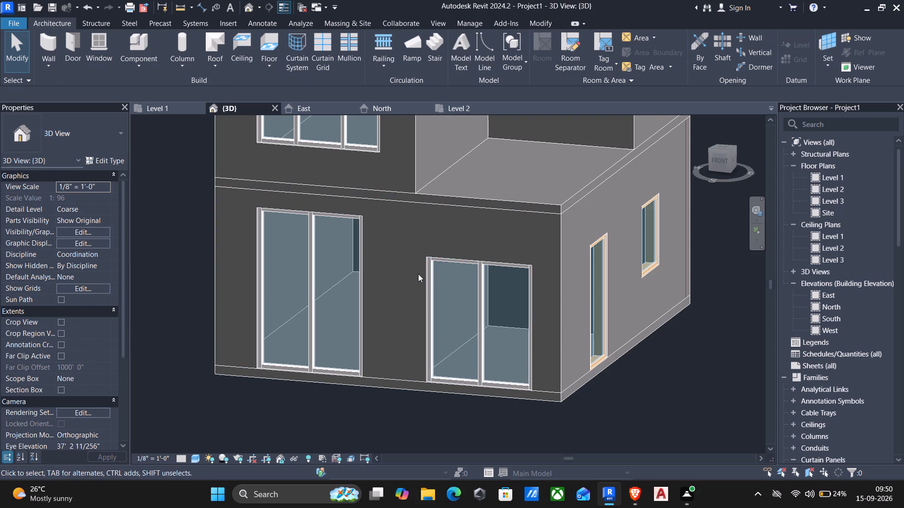
Set the left-hand ground-floor Storefront curtain wall's top constraint to Unconnected with an unconnected height of 7'.
{"action": "left_click", "coordinate": [309, 214]}
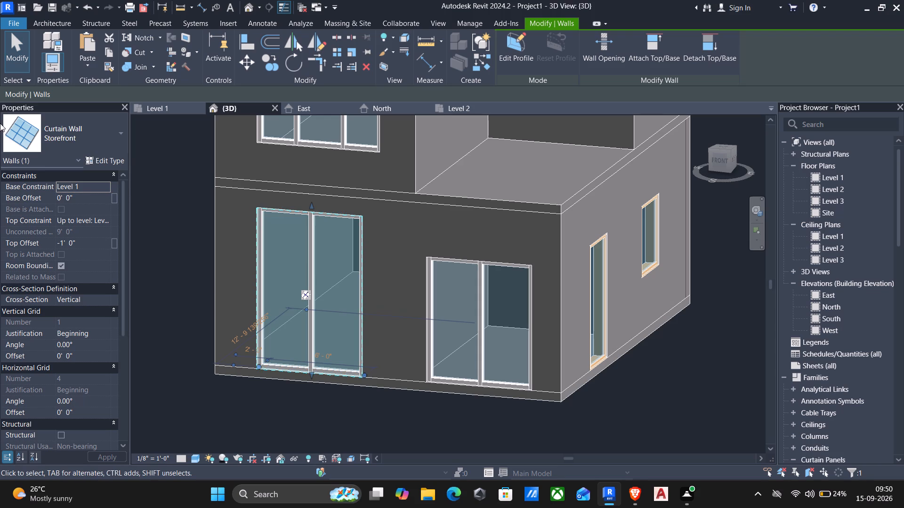
{"action": "left_click", "coordinate": [108, 219]}
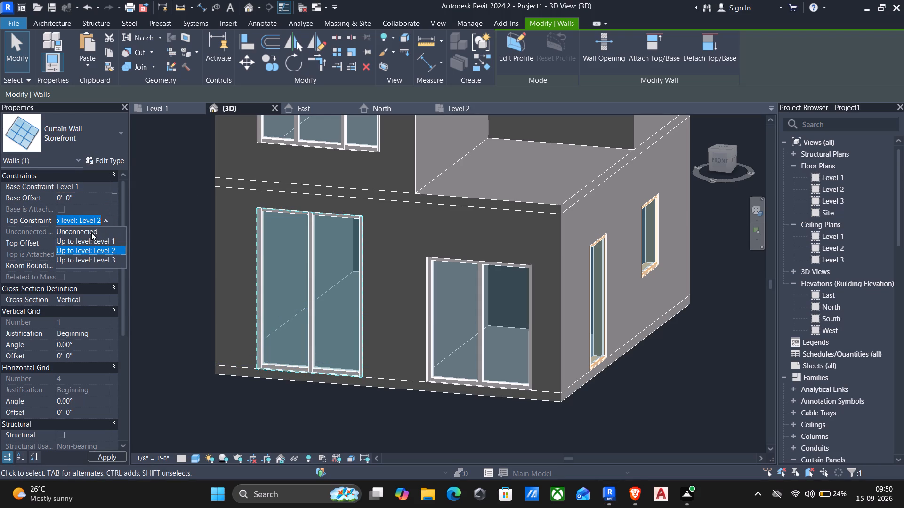
{"action": "left_click", "coordinate": [91, 232]}
{"action": "left_click", "coordinate": [90, 232]}
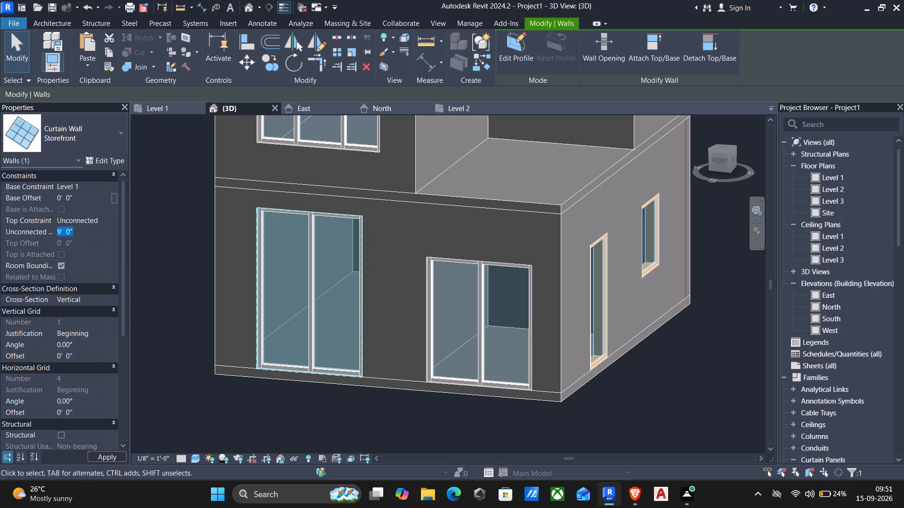
{"action": "type", "text": "7'"}
{"action": "key", "text": "Return"}
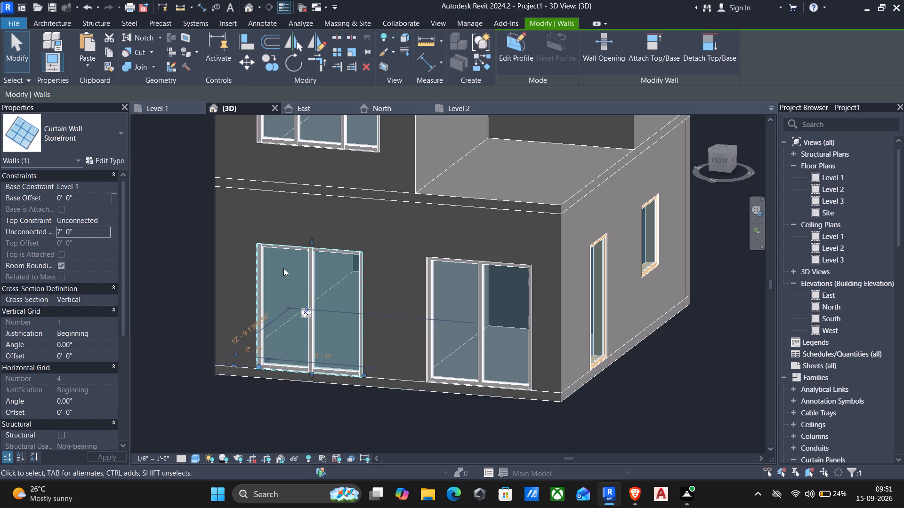
{"action": "key", "text": "Escape"}
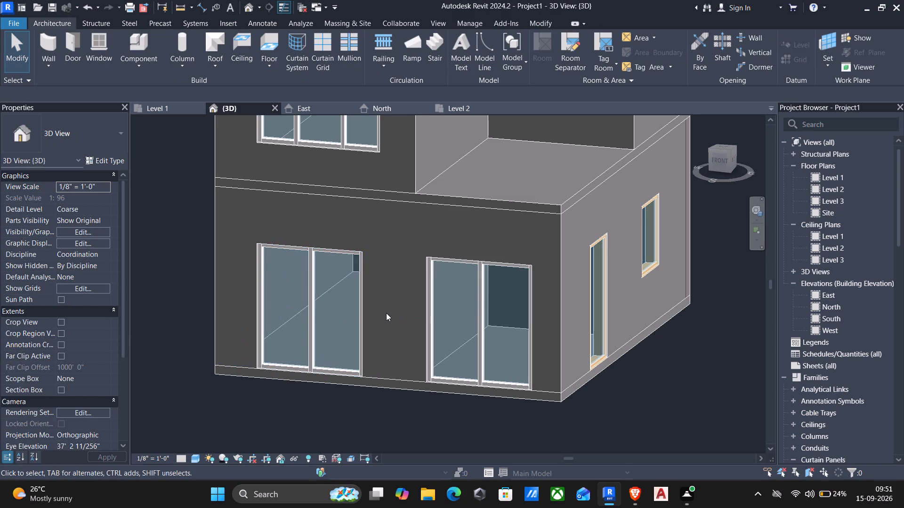
Set the unconnected height of the right-hand ground-floor Storefront curtain wall to 8'.
{"action": "scroll", "coordinate": [386, 313], "scroll_direction": "down", "scroll_amount": 1}
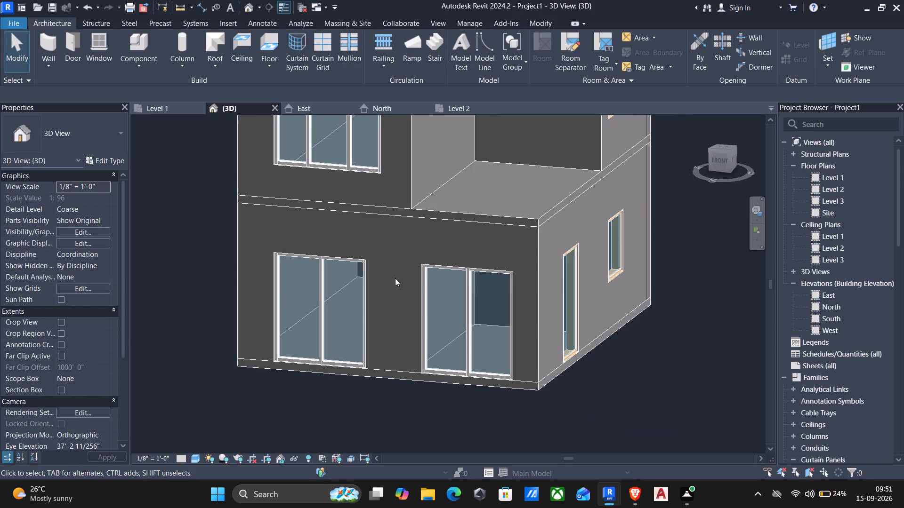
{"action": "left_click", "coordinate": [472, 278]}
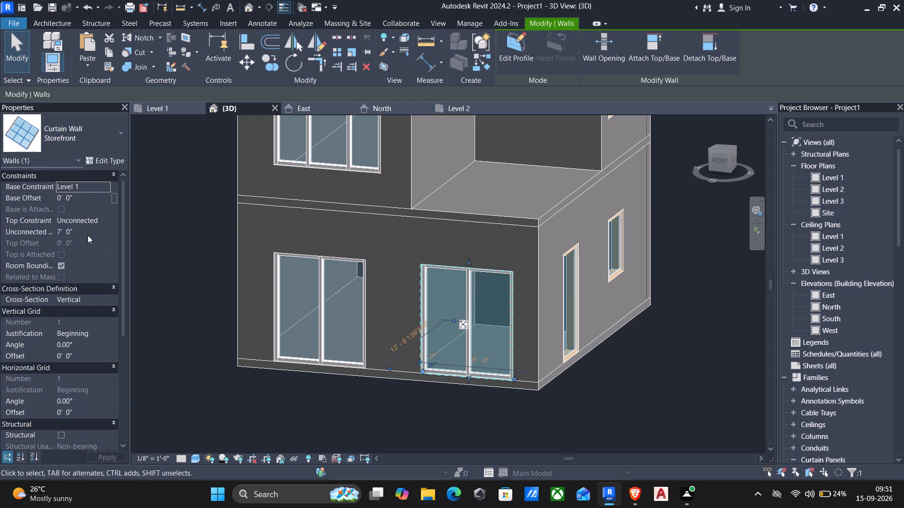
{"action": "left_click", "coordinate": [82, 227]}
{"action": "left_click_drag", "start_coordinate": [82, 227], "coordinate": [5, 241]}
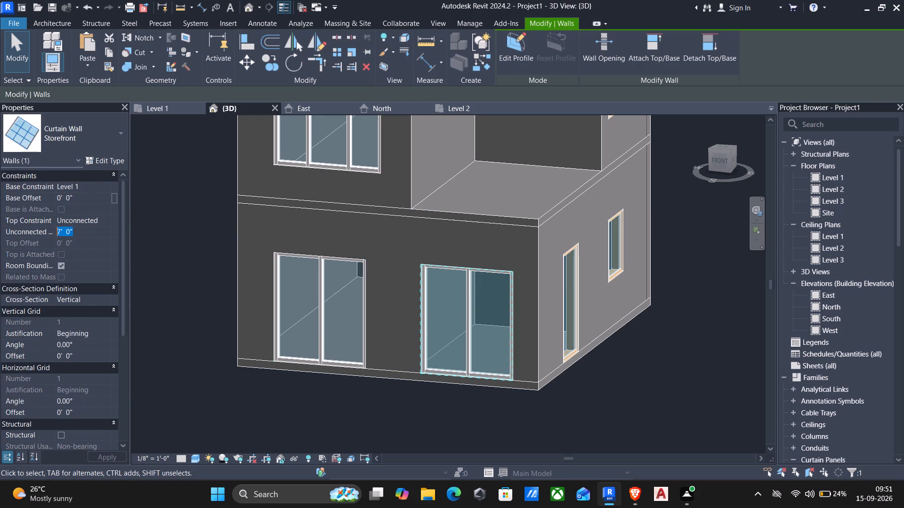
{"action": "left_click_drag", "start_coordinate": [5, 241], "coordinate": [4, 241]}
{"action": "key", "text": "8"}
{"action": "key", "text": "apostrophe"}
{"action": "key", "text": "Return"}
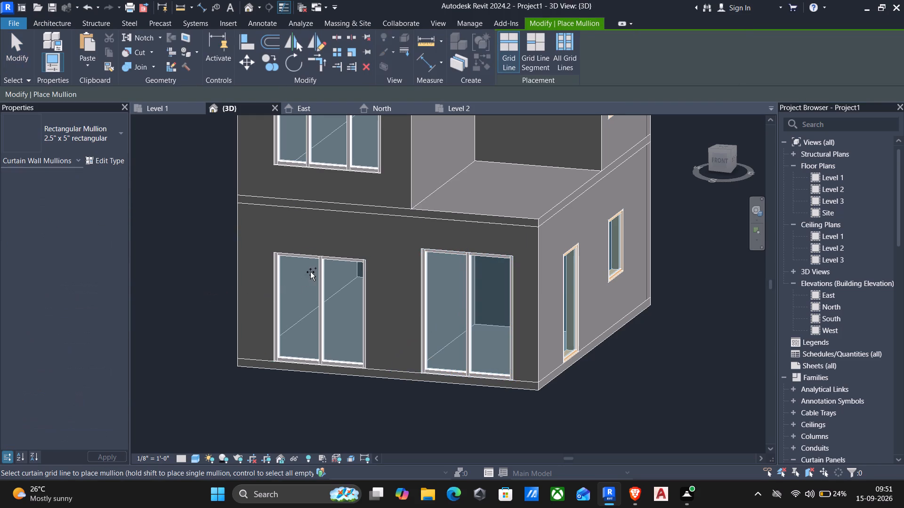
Set the unconnected height of the left-hand ground-floor Storefront curtain wall to 8'.
{"action": "left_click", "coordinate": [320, 262]}
{"action": "key", "text": "Escape"}
{"action": "left_click", "coordinate": [319, 260]}
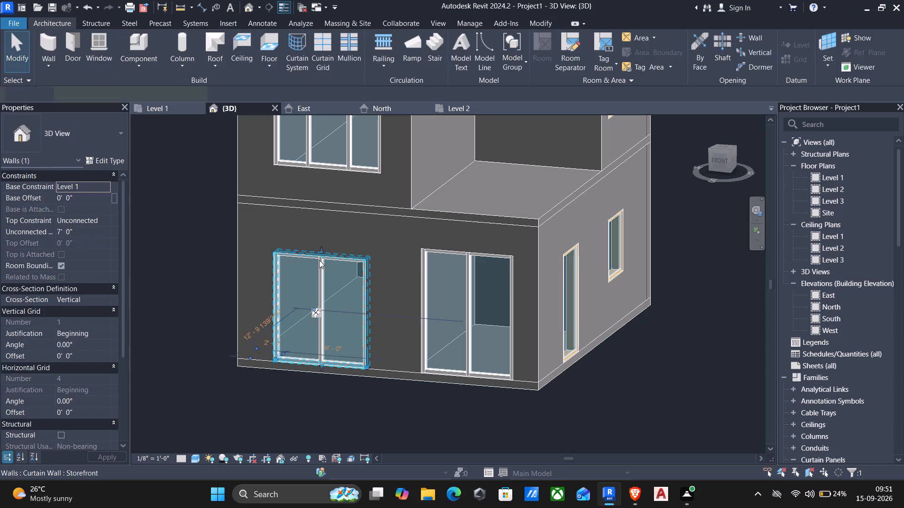
{"action": "left_click", "coordinate": [100, 228]}
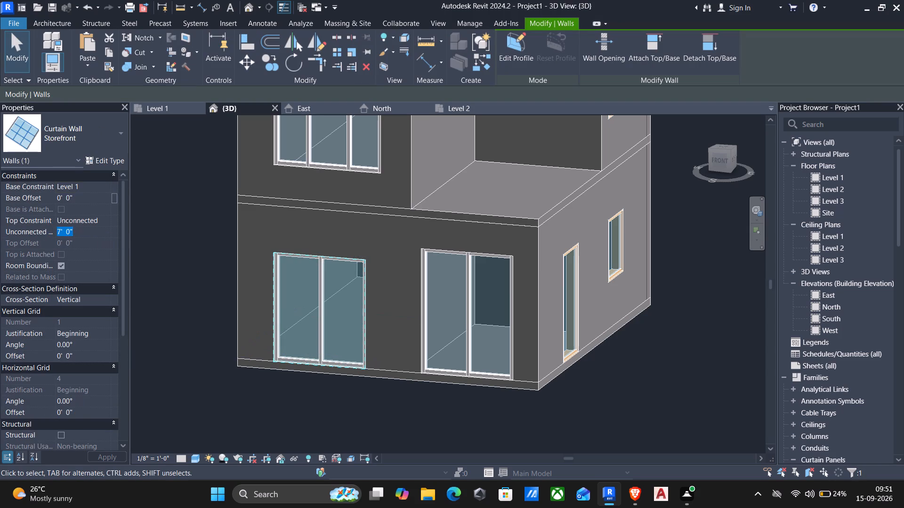
{"action": "type", "text": "8'"}
{"action": "key", "text": "Return"}
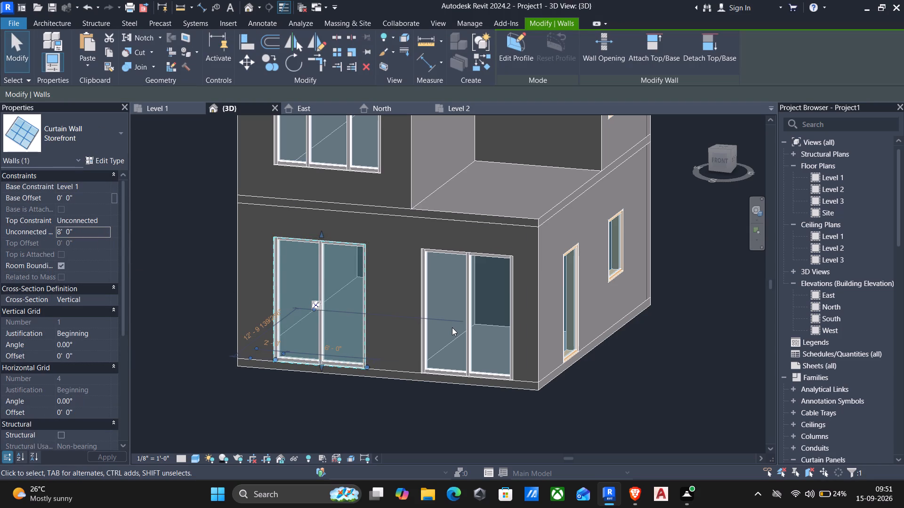
{"action": "middle_click_drag", "start_coordinate": [452, 327], "coordinate": [447, 328]}
{"action": "scroll", "coordinate": [447, 328], "scroll_direction": "up", "scroll_amount": 1}
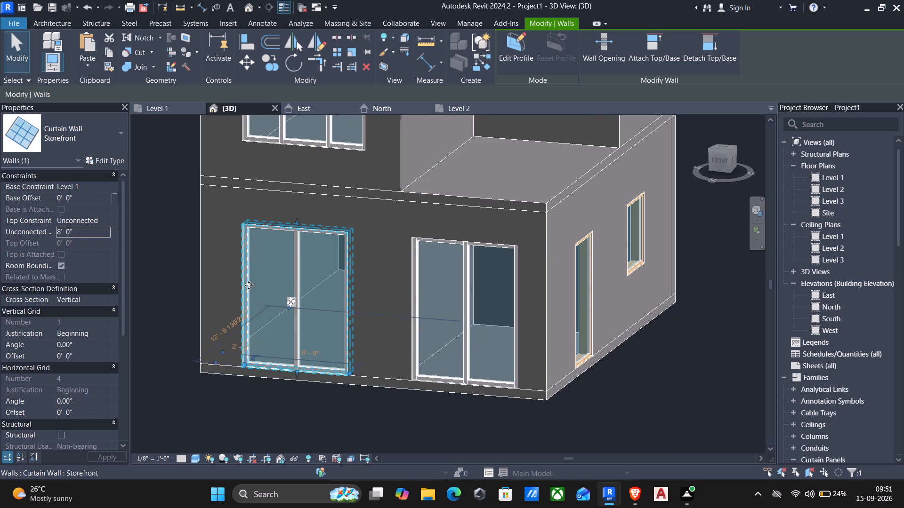
{"action": "key", "text": "Escape"}
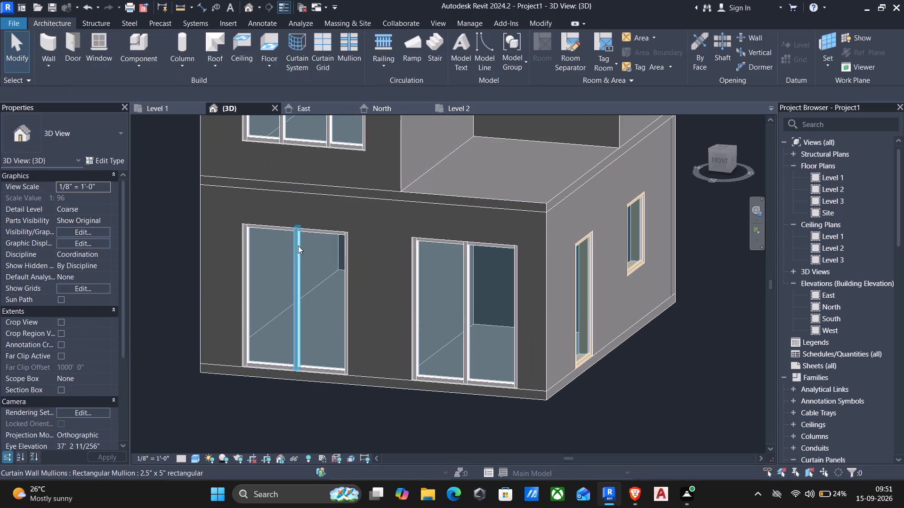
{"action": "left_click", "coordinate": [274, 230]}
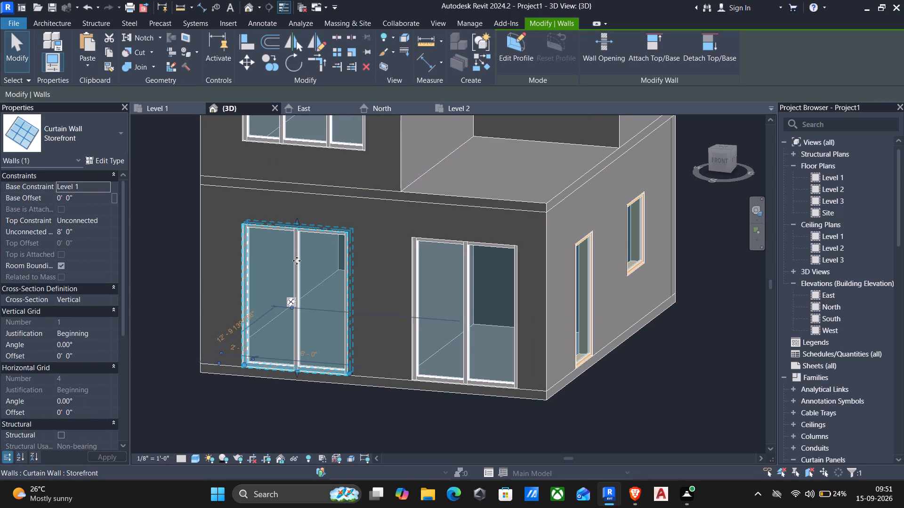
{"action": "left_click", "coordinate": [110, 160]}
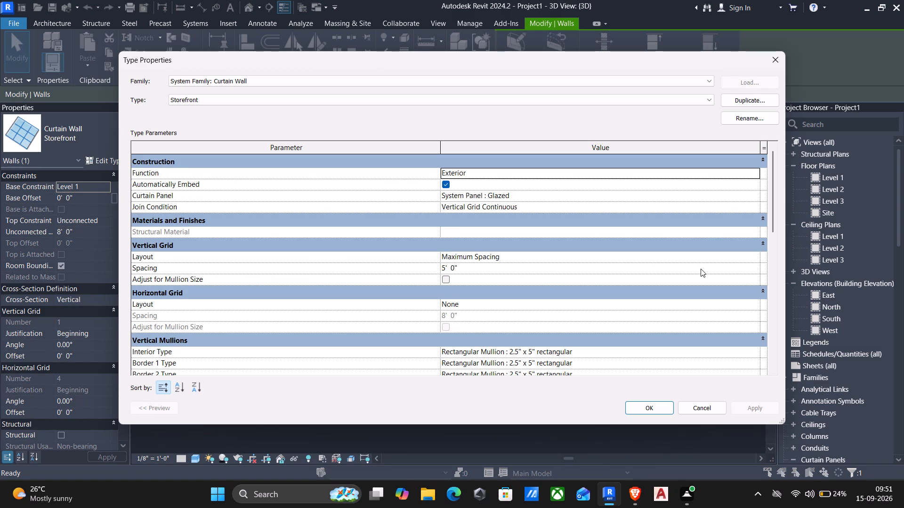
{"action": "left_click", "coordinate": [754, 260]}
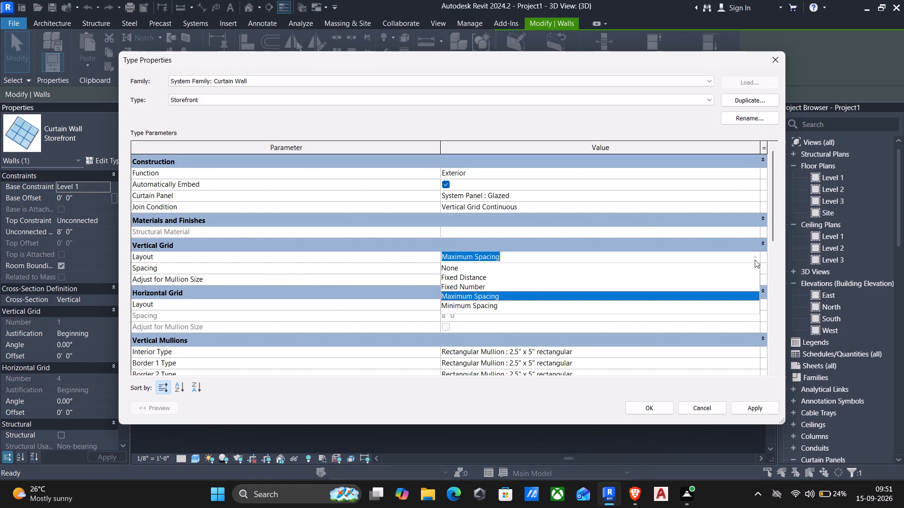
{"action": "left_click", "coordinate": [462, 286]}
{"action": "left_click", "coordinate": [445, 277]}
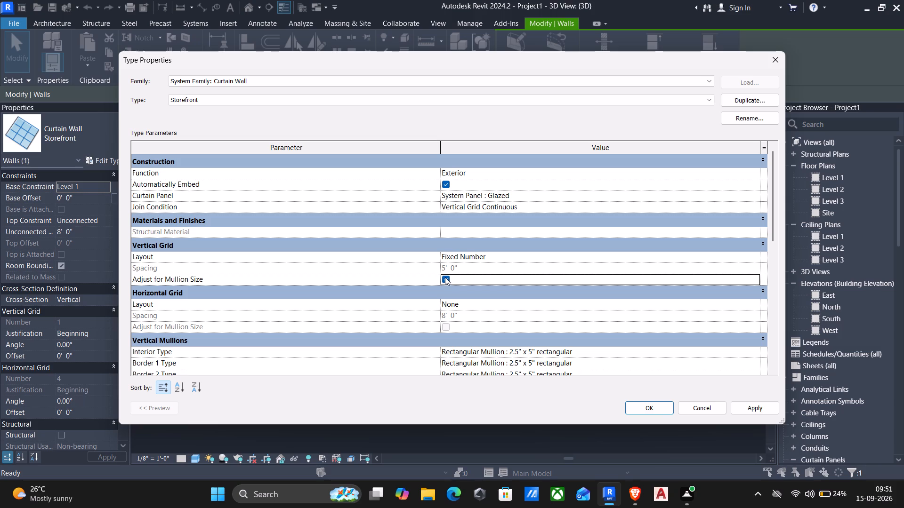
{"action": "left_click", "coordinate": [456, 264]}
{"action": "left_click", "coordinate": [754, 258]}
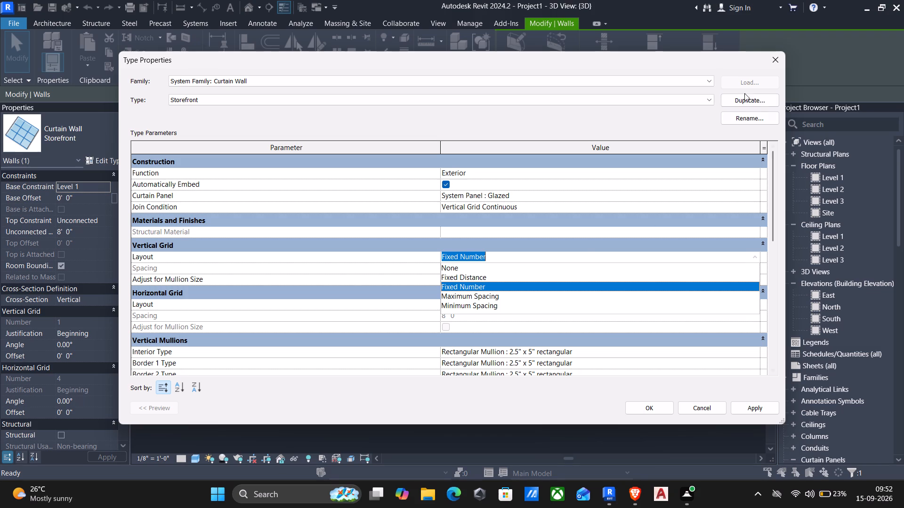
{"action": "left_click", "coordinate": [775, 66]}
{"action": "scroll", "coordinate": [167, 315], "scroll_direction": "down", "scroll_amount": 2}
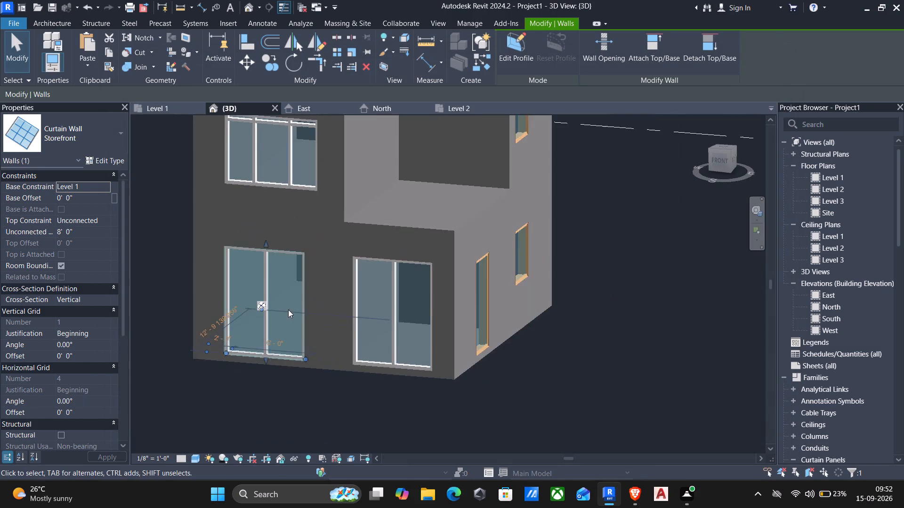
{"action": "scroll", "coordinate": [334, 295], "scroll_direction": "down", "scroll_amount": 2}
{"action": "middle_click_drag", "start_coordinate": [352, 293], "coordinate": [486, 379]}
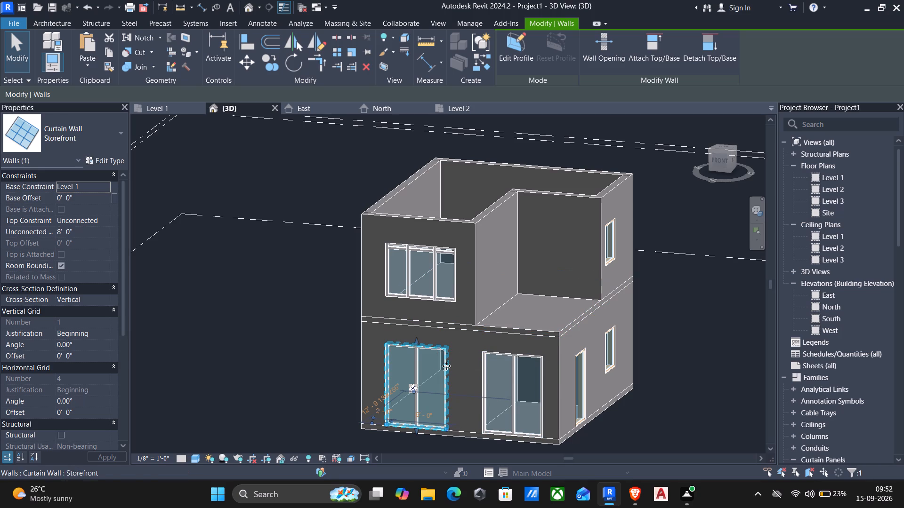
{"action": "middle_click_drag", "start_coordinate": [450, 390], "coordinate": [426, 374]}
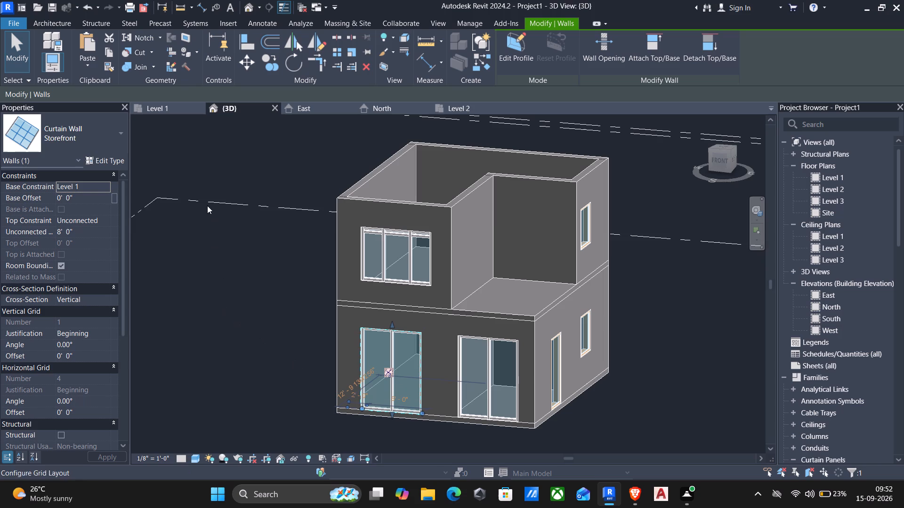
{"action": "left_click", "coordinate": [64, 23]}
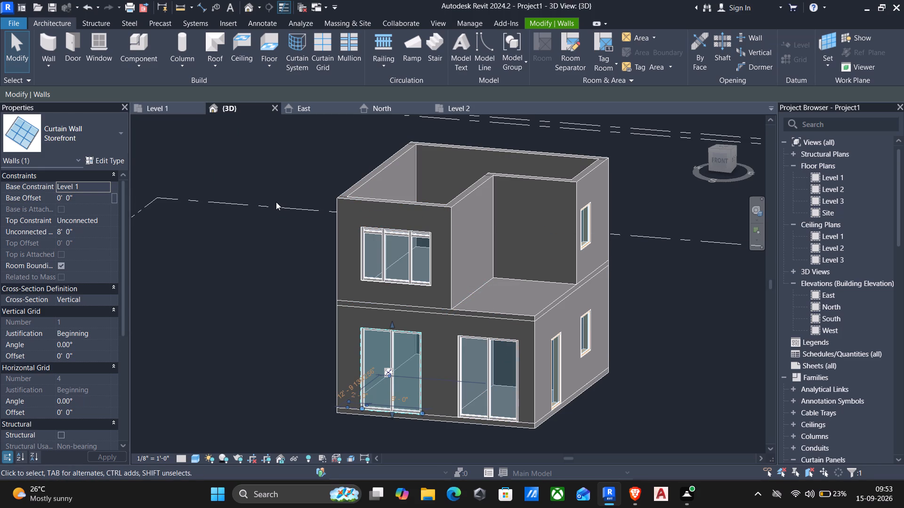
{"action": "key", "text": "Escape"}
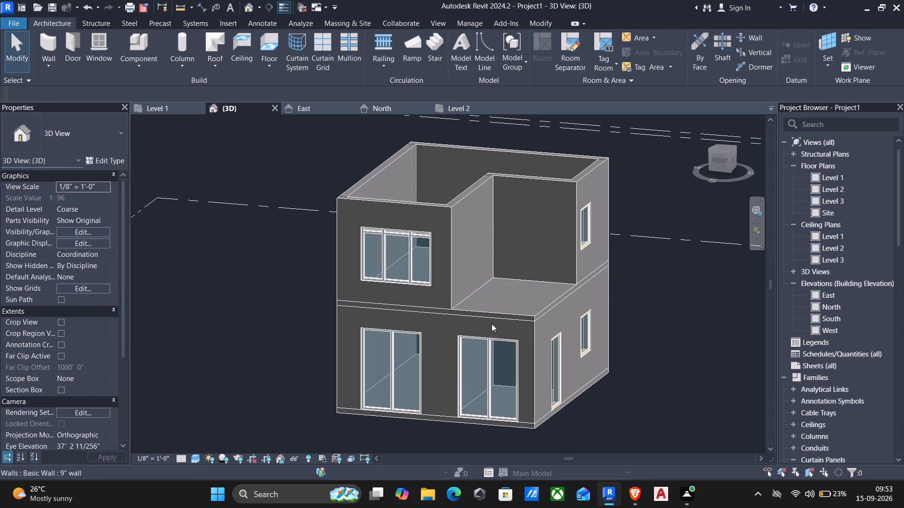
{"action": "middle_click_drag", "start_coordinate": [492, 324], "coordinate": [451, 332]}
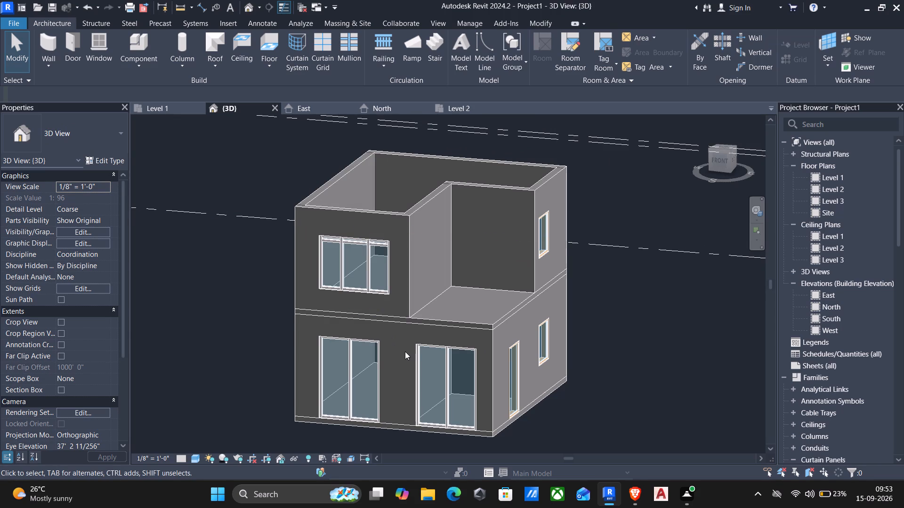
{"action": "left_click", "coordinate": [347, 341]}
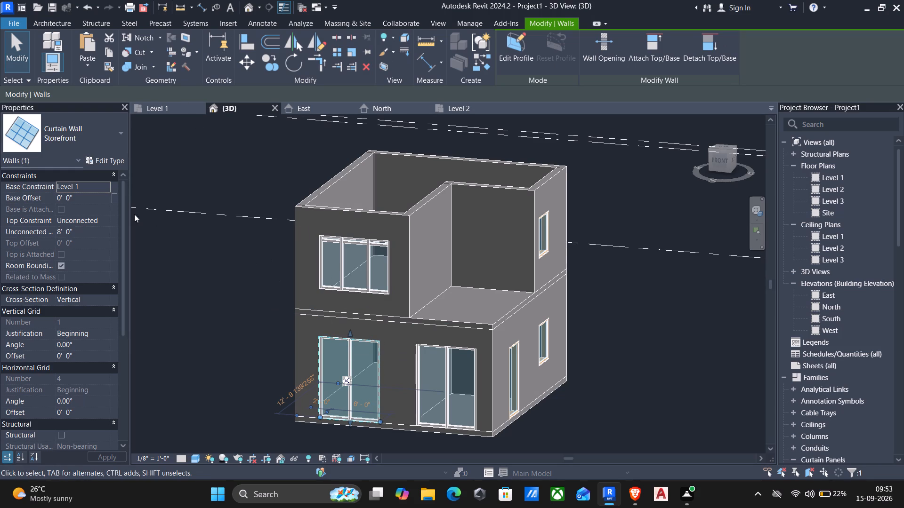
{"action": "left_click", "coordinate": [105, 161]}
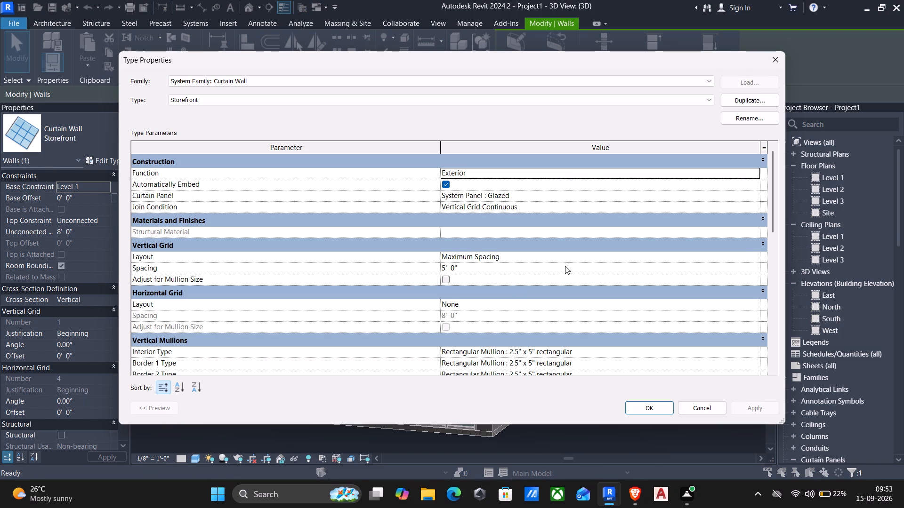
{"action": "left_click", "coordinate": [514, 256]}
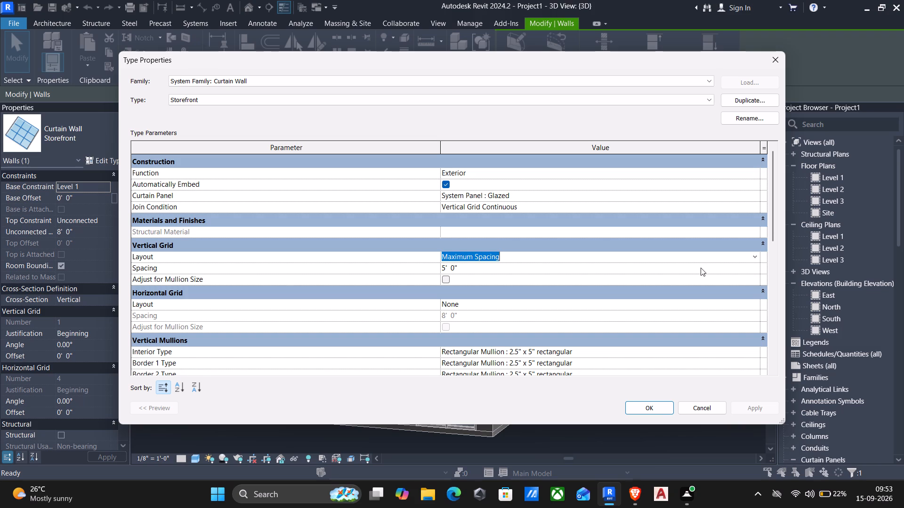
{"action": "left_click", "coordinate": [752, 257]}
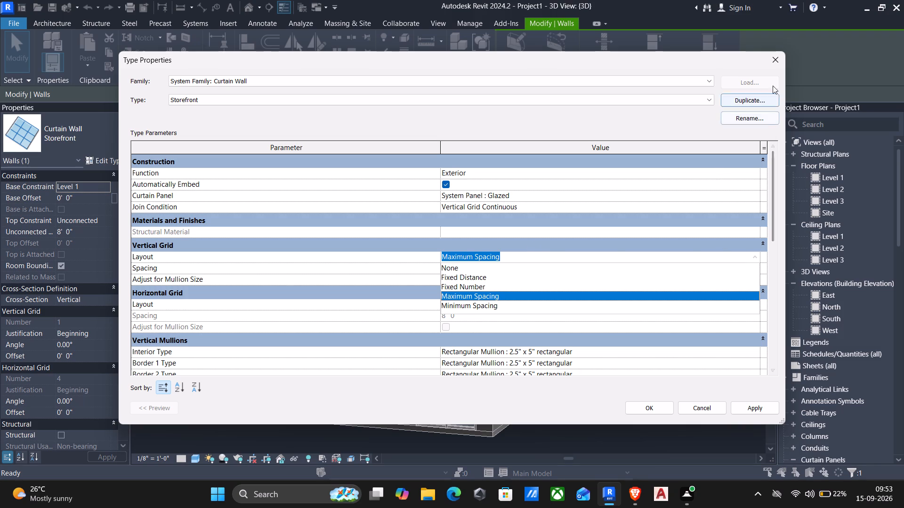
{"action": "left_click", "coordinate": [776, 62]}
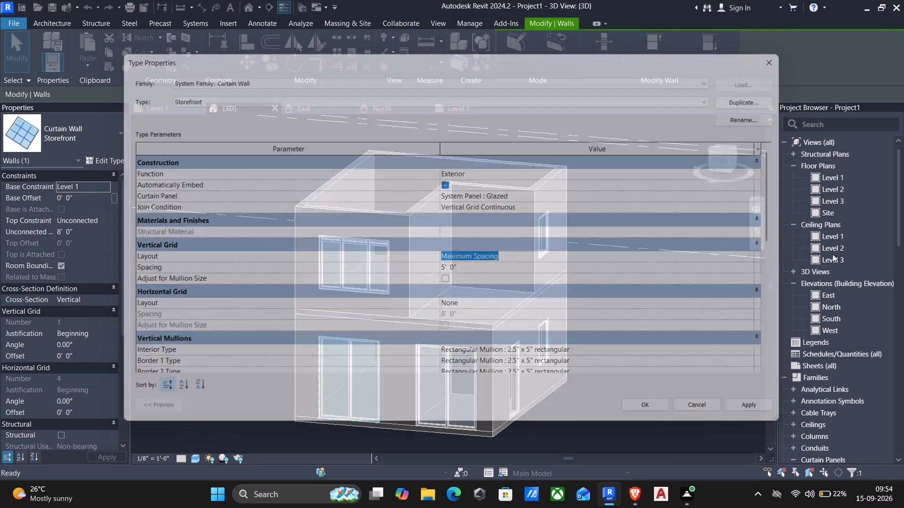
Look through the project's families for the curtain wall mullion types.
{"action": "scroll", "coordinate": [816, 421], "scroll_direction": "down", "scroll_amount": 3}
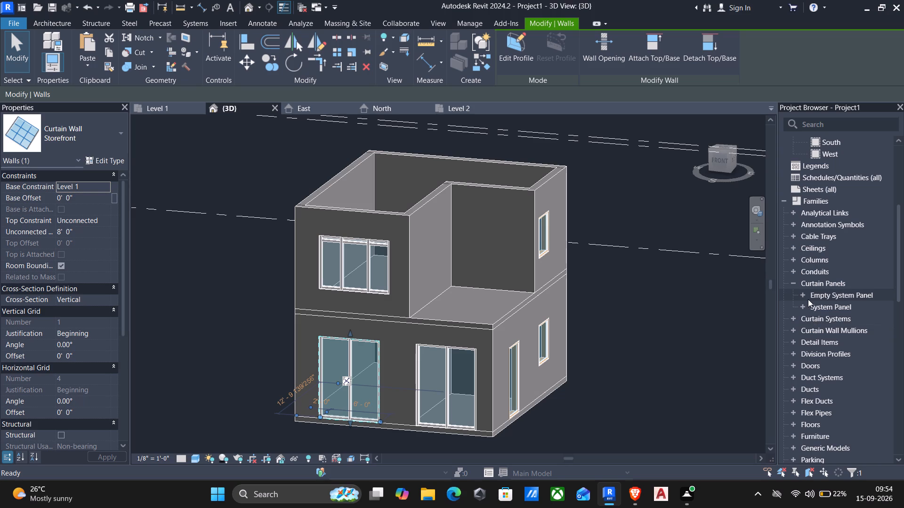
{"action": "scroll", "coordinate": [810, 310], "scroll_direction": "down", "scroll_amount": 3}
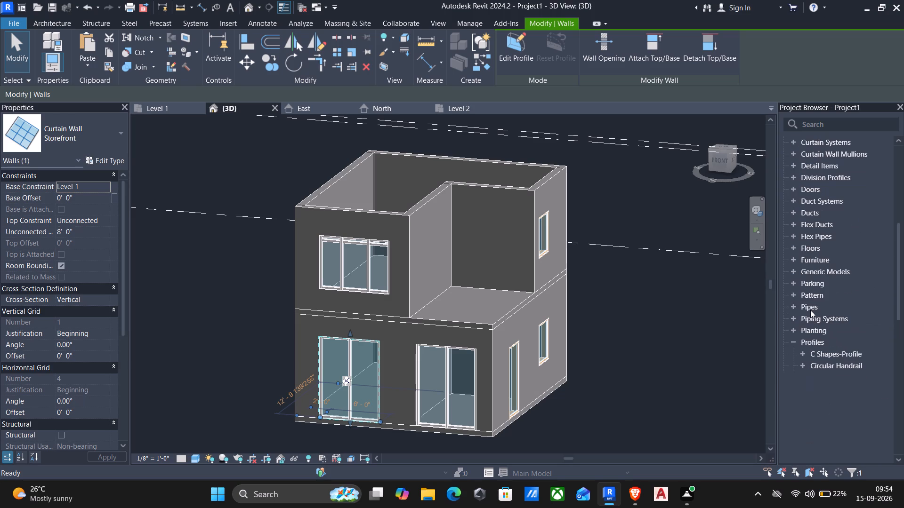
{"action": "scroll", "coordinate": [815, 332], "scroll_direction": "up", "scroll_amount": 1}
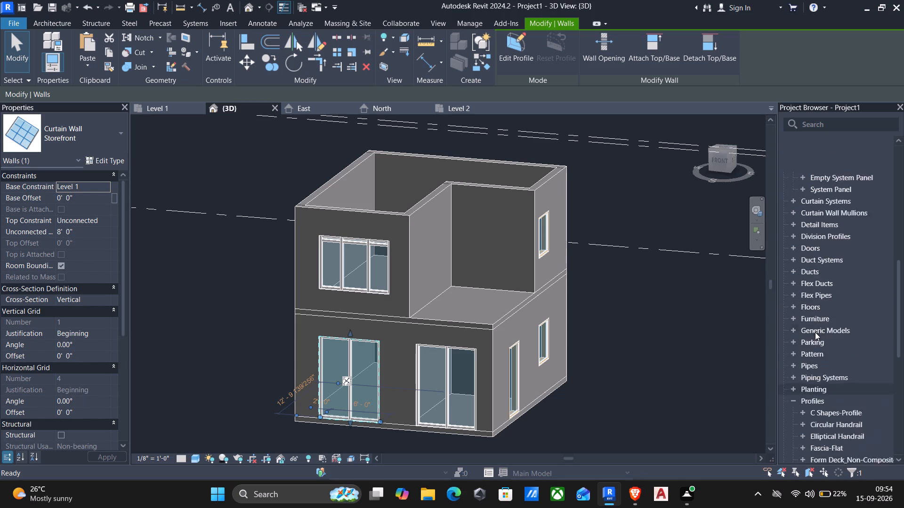
{"action": "scroll", "coordinate": [815, 332], "scroll_direction": "up", "scroll_amount": 1}
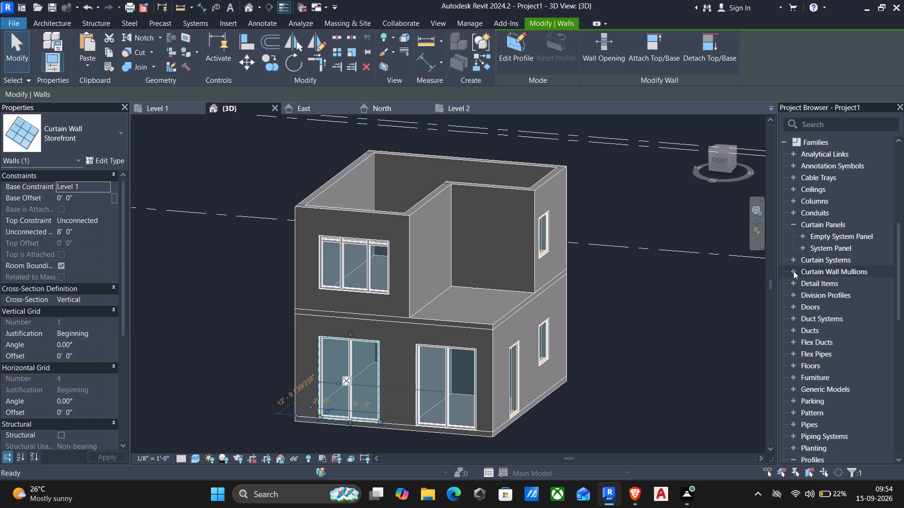
{"action": "left_click", "coordinate": [793, 271]}
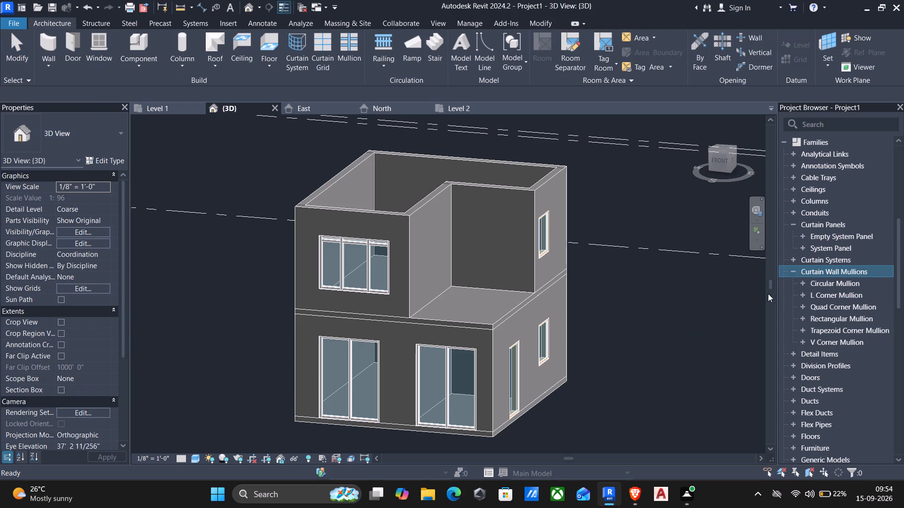
{"action": "left_click", "coordinate": [346, 338]}
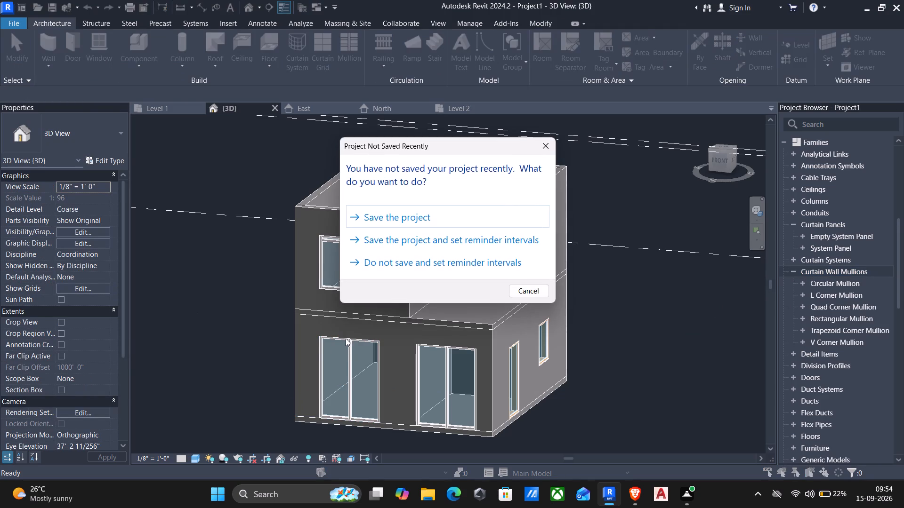
{"action": "left_click", "coordinate": [527, 287]}
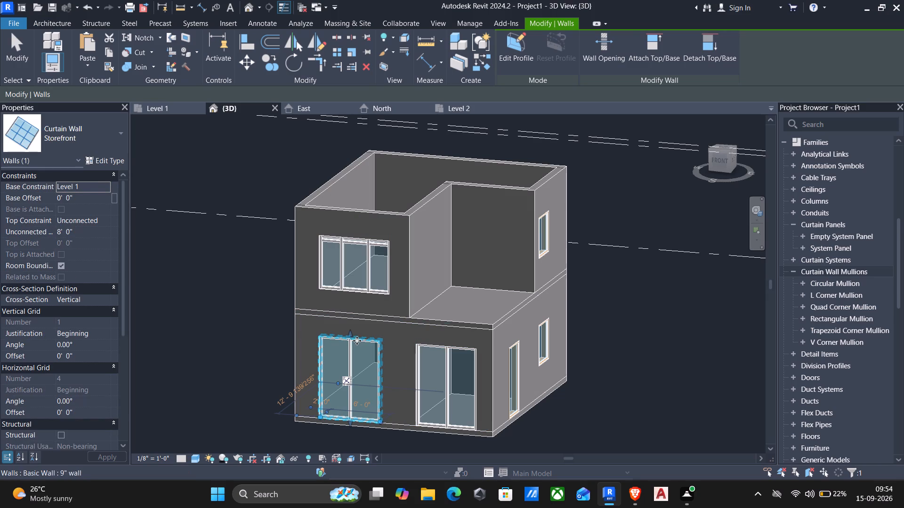
{"action": "left_click", "coordinate": [356, 341]}
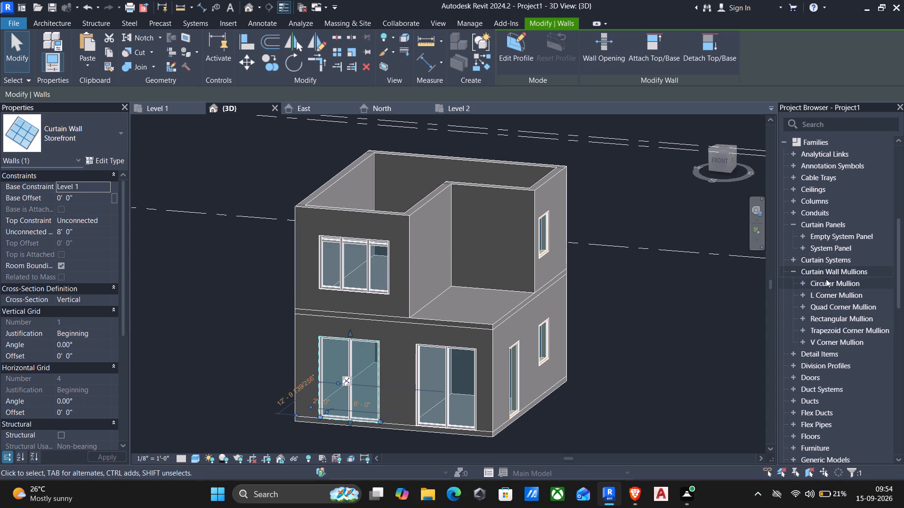
Examine the type properties of the 2.5" Circular mullion.
{"action": "double_click", "coordinate": [844, 285]}
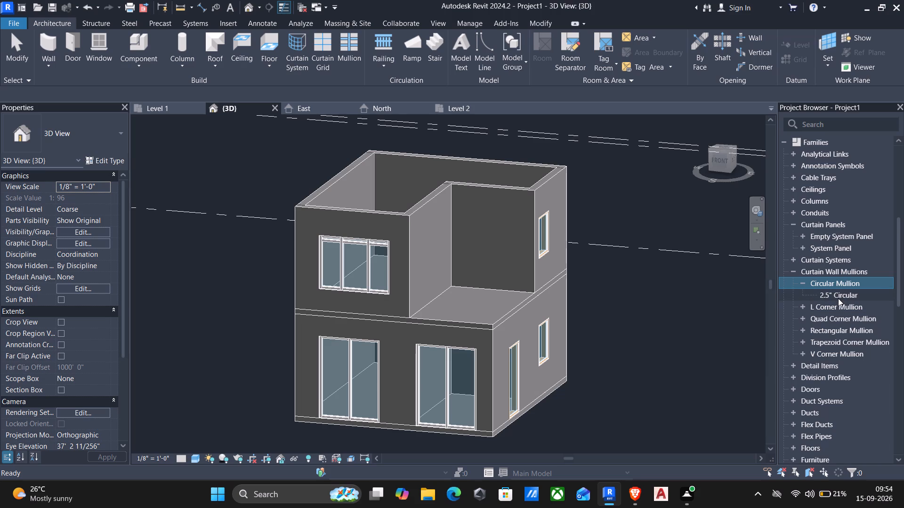
{"action": "double_click", "coordinate": [838, 298]}
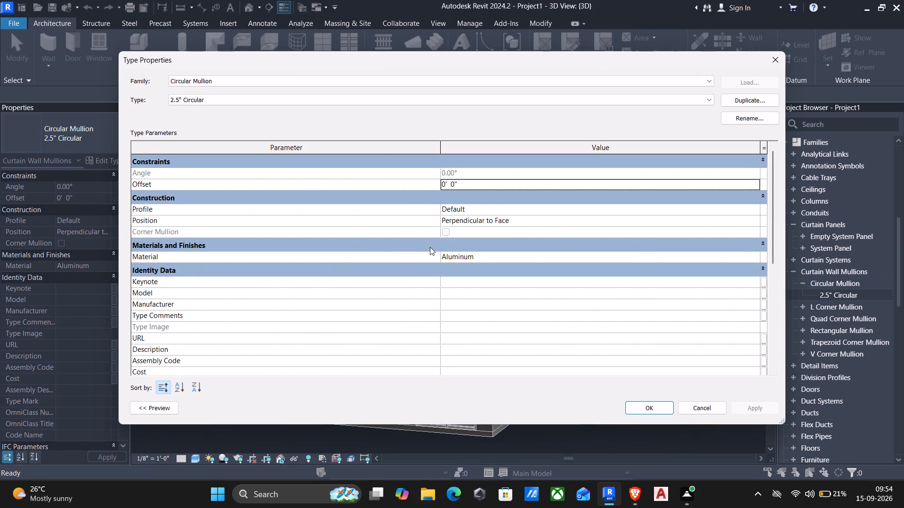
{"action": "scroll", "coordinate": [478, 259], "scroll_direction": "down", "scroll_amount": 4}
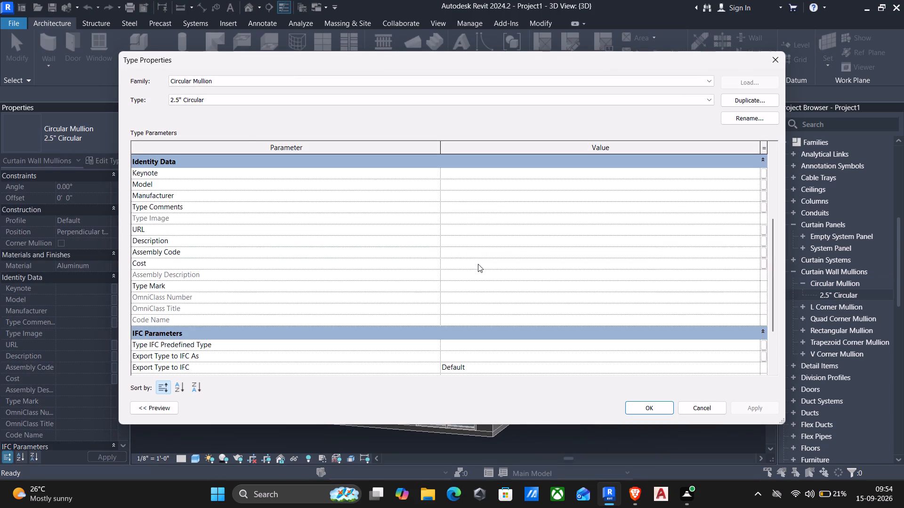
{"action": "scroll", "coordinate": [478, 264], "scroll_direction": "down", "scroll_amount": 8}
{"action": "scroll", "coordinate": [478, 264], "scroll_direction": "up", "scroll_amount": 5}
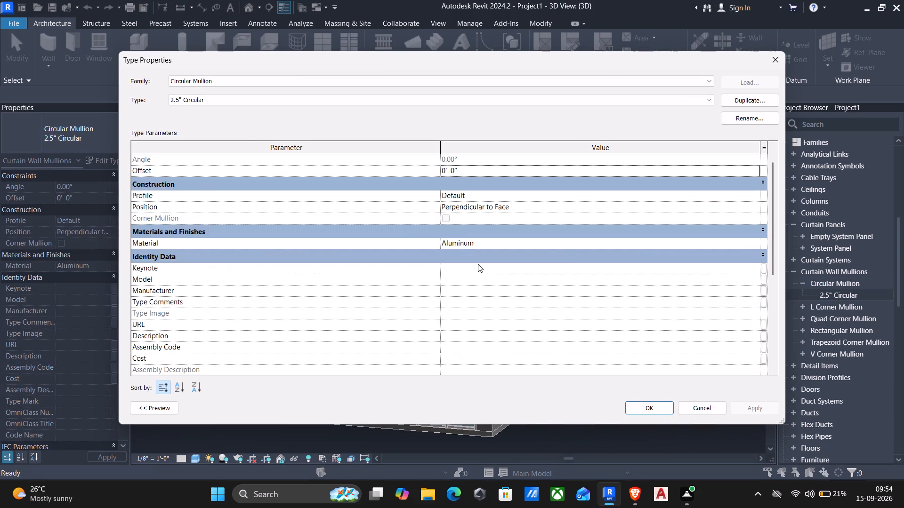
{"action": "scroll", "coordinate": [478, 264], "scroll_direction": "down", "scroll_amount": 4}
{"action": "scroll", "coordinate": [478, 264], "scroll_direction": "up", "scroll_amount": 10}
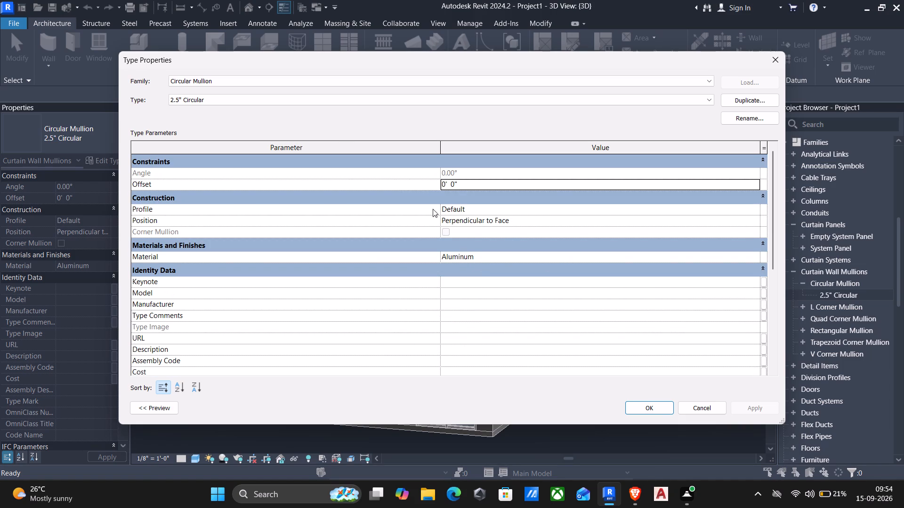
{"action": "left_click", "coordinate": [767, 61]}
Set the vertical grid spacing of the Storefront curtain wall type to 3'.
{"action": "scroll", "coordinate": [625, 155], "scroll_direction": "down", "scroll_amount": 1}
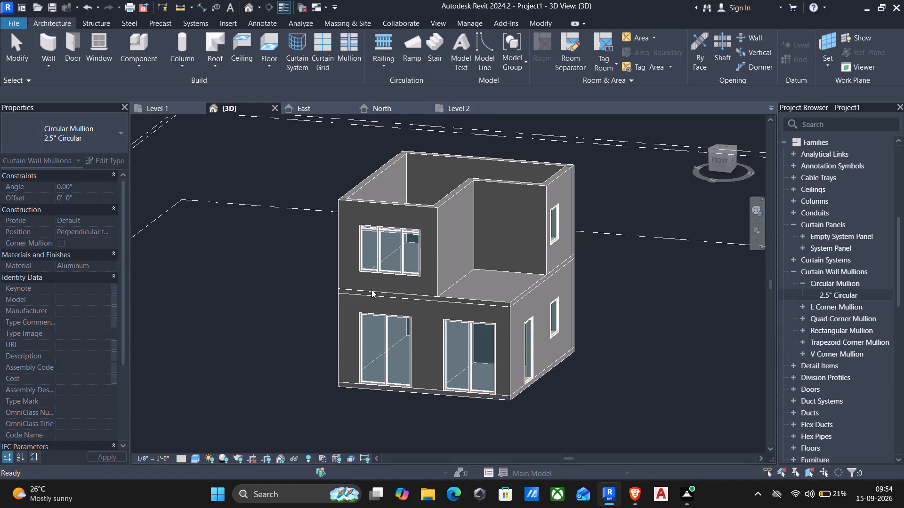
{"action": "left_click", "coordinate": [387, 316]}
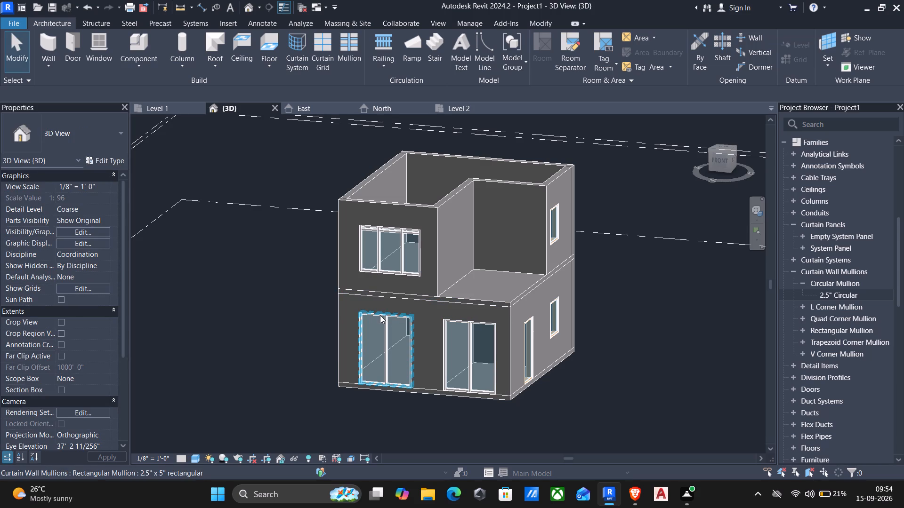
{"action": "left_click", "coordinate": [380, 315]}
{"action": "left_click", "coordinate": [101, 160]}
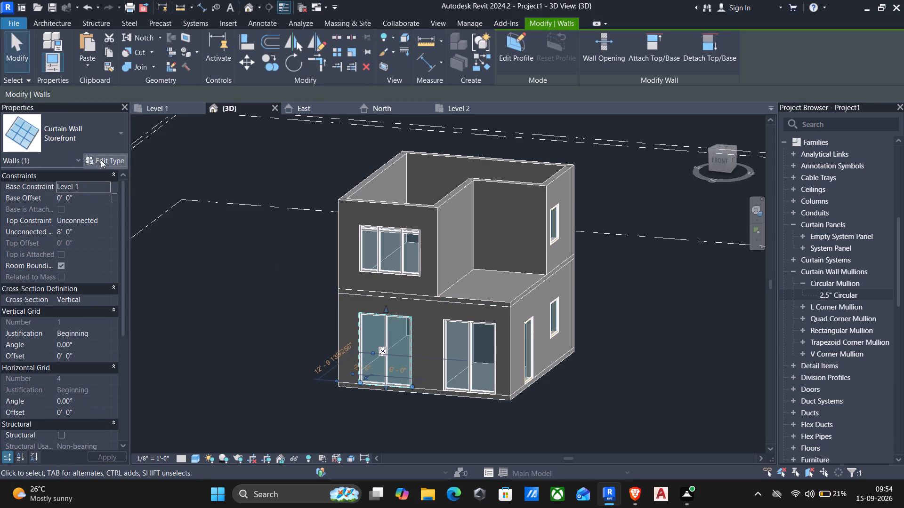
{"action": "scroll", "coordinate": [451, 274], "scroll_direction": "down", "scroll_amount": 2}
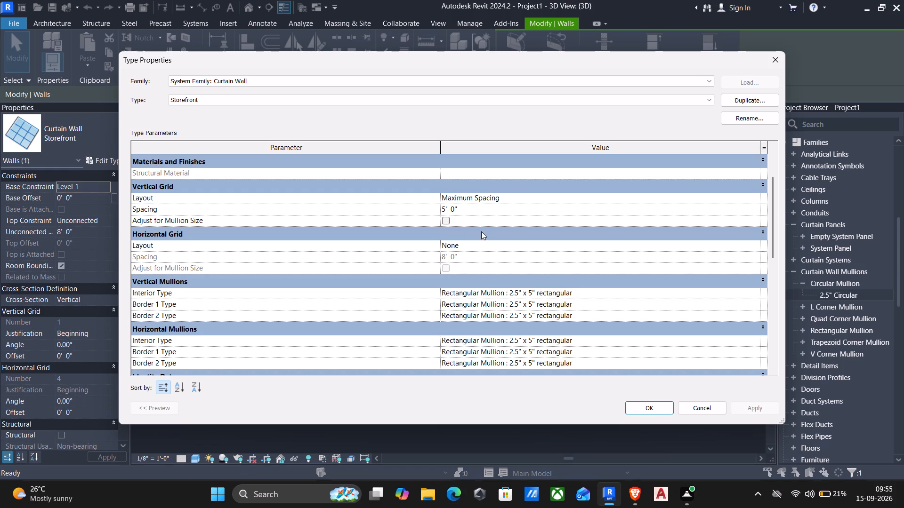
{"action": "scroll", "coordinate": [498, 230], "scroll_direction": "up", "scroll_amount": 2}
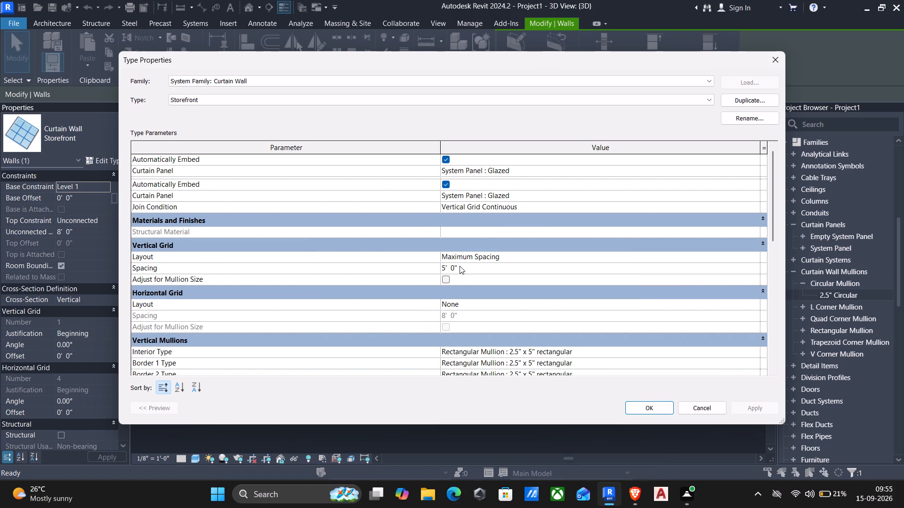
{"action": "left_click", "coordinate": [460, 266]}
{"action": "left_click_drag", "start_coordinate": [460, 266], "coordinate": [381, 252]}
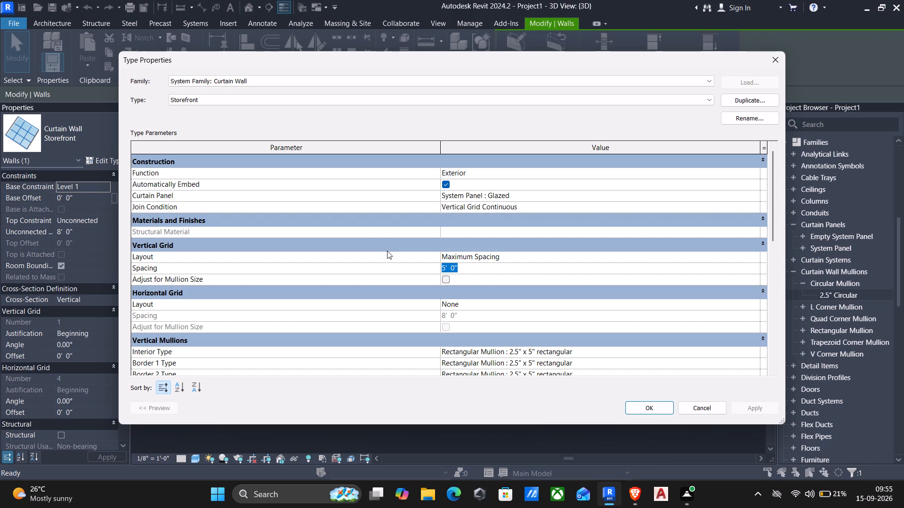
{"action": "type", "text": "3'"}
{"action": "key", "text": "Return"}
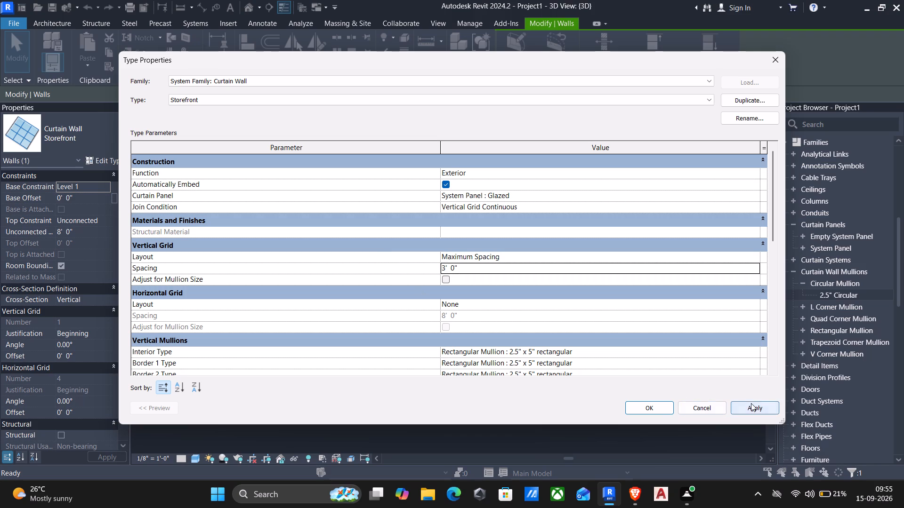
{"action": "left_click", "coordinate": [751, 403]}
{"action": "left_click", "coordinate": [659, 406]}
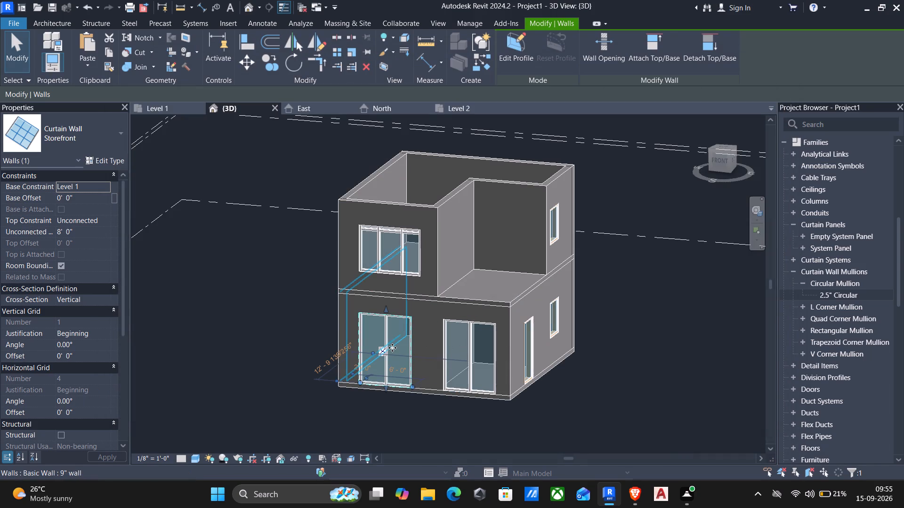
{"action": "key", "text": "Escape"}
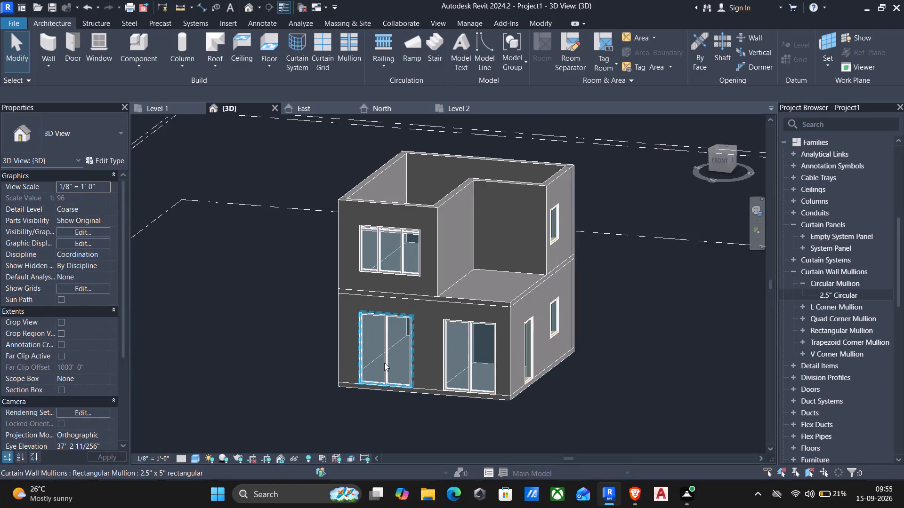
Set the vertical grid spacing of the Storefront curtain wall type to 2'.
{"action": "left_click", "coordinate": [384, 363]}
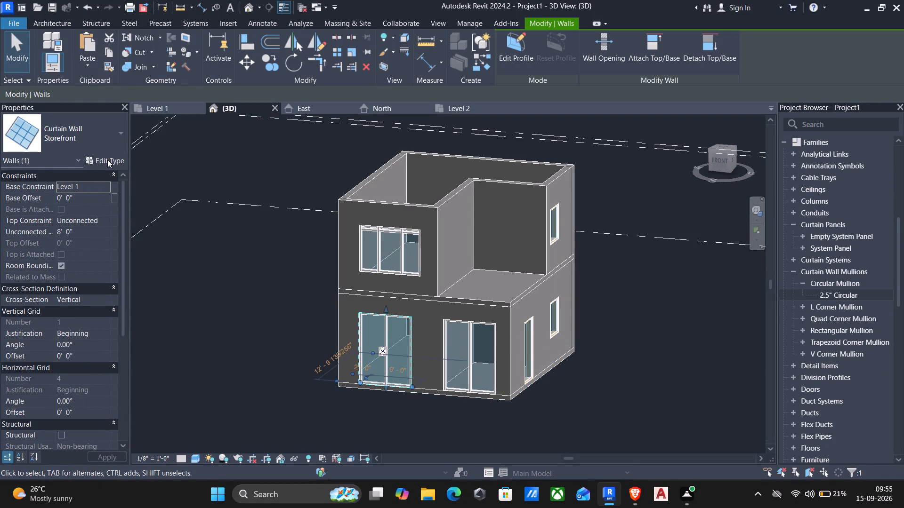
{"action": "left_click", "coordinate": [107, 159]}
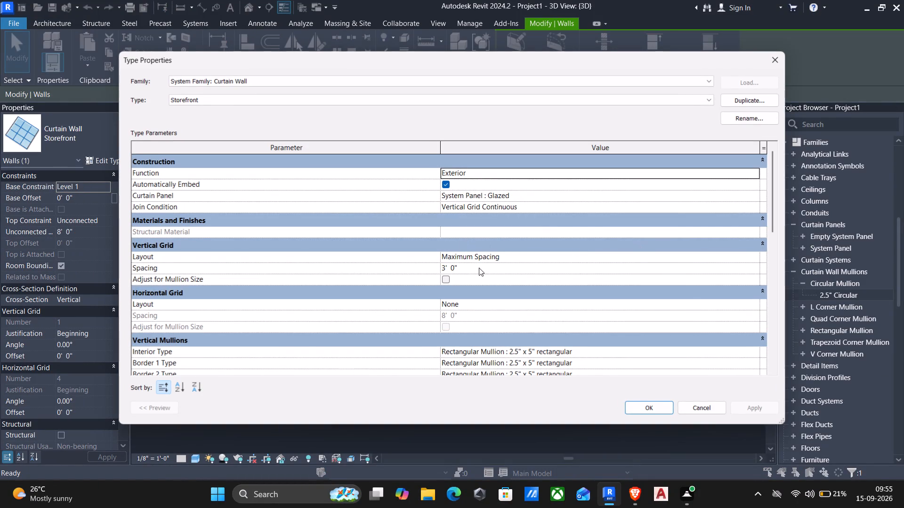
{"action": "left_click", "coordinate": [479, 268]}
{"action": "type", "text": "2'"}
{"action": "key", "text": "Return"}
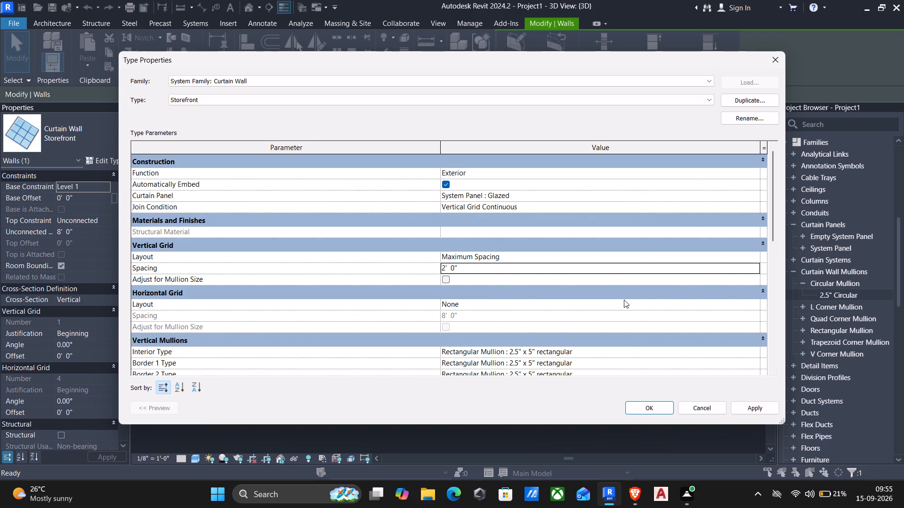
{"action": "left_click", "coordinate": [752, 405]}
{"action": "left_click", "coordinate": [635, 406]}
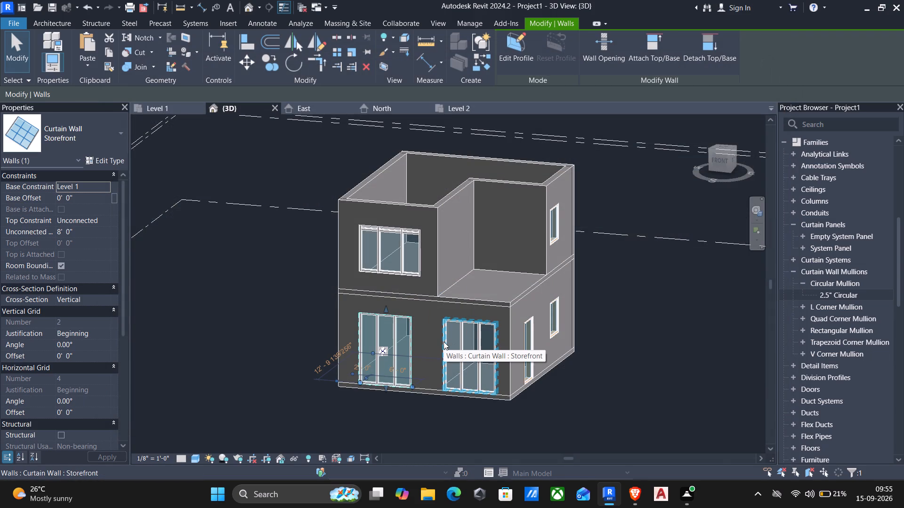
{"action": "key", "text": "Escape"}
In the Level 1 plan, stretch the outer-corner end of the wider-bay front storefront outward to a length of about 6'-5".
{"action": "left_click", "coordinate": [356, 359]}
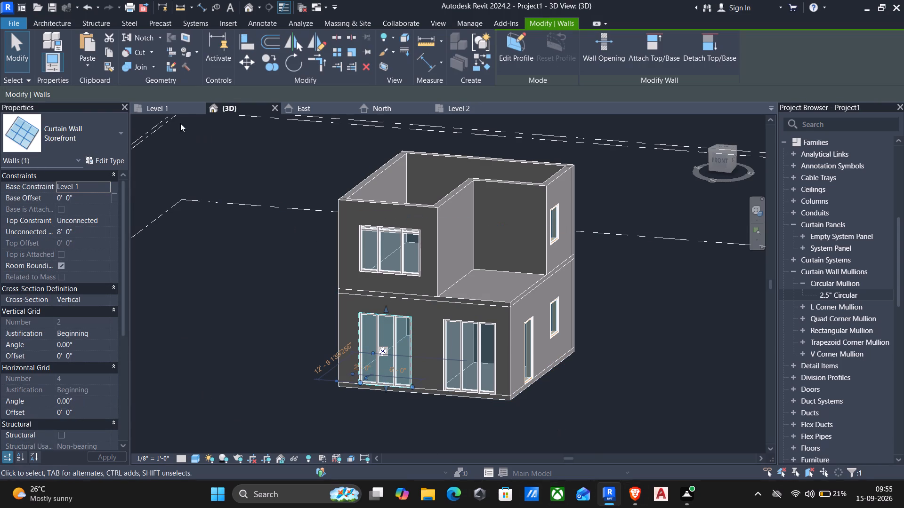
{"action": "left_click", "coordinate": [169, 107]}
{"action": "scroll", "coordinate": [381, 309], "scroll_direction": "up", "scroll_amount": 6}
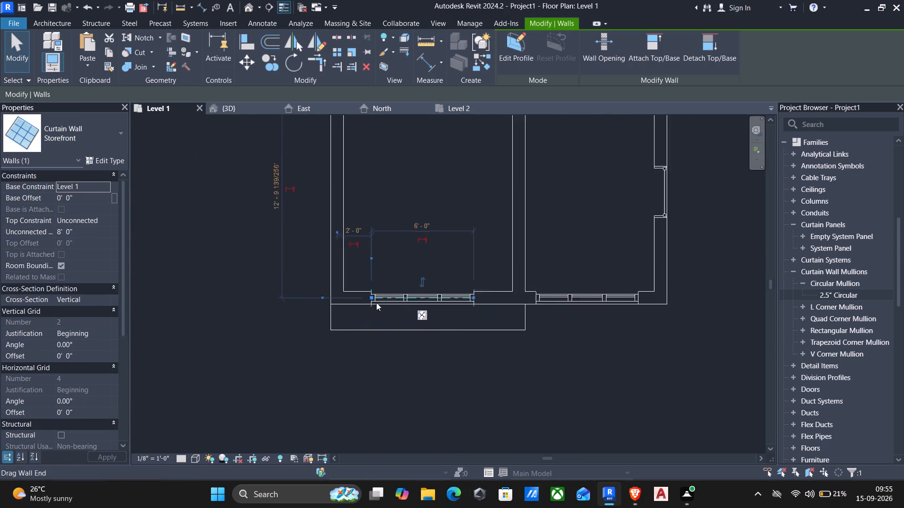
{"action": "scroll", "coordinate": [376, 302], "scroll_direction": "up", "scroll_amount": 3}
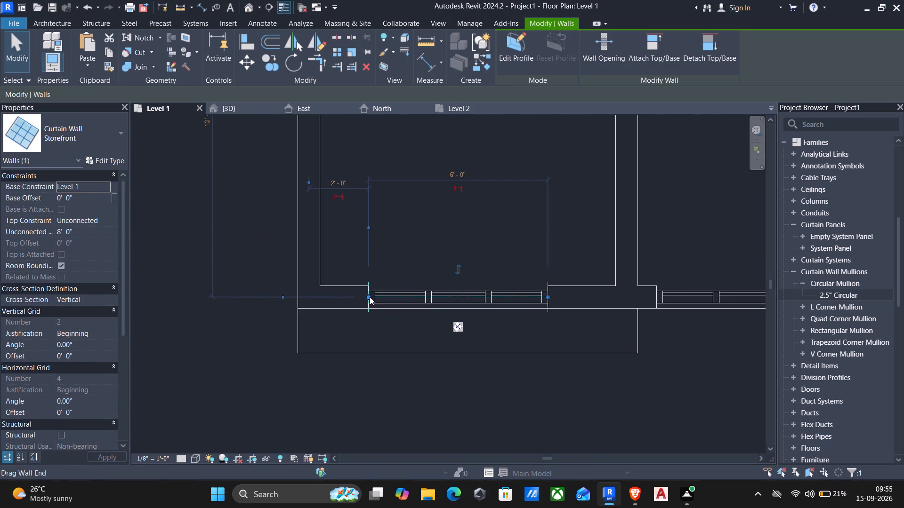
{"action": "left_click_drag", "start_coordinate": [370, 297], "coordinate": [357, 301]}
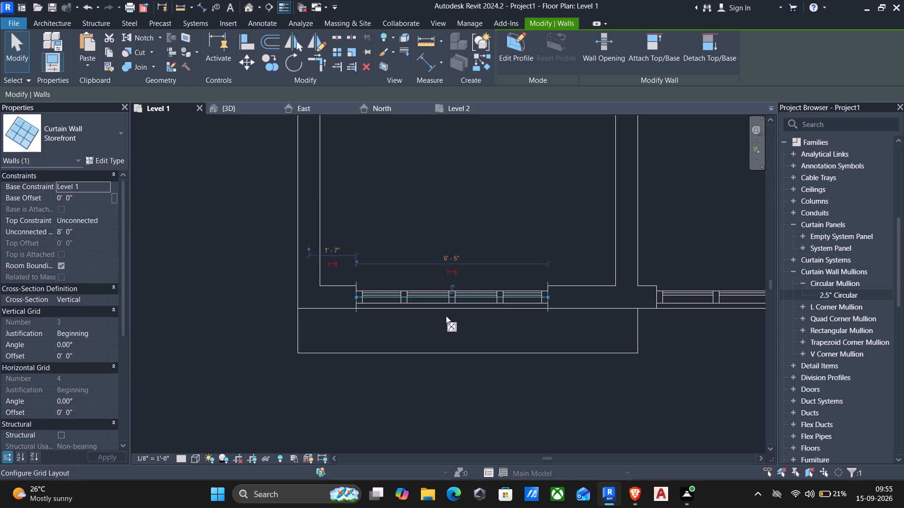
{"action": "scroll", "coordinate": [436, 292], "scroll_direction": "down", "scroll_amount": 2}
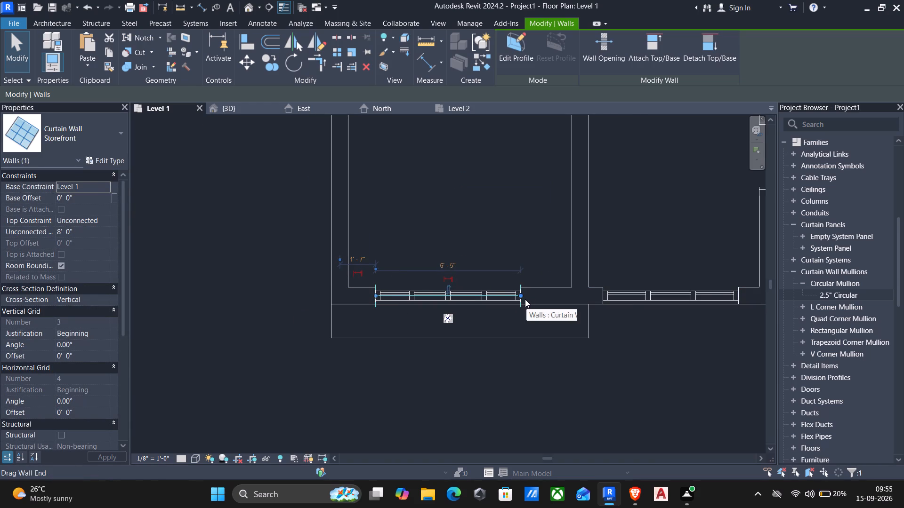
{"action": "key", "text": "Escape"}
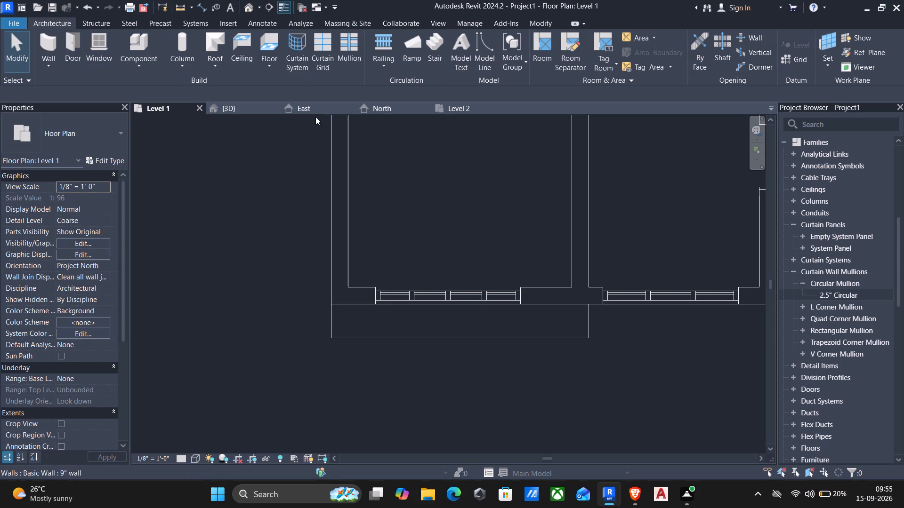
Set the vertical grid spacing of the Storefront curtain wall type to 3'.
{"action": "left_click", "coordinate": [246, 111]}
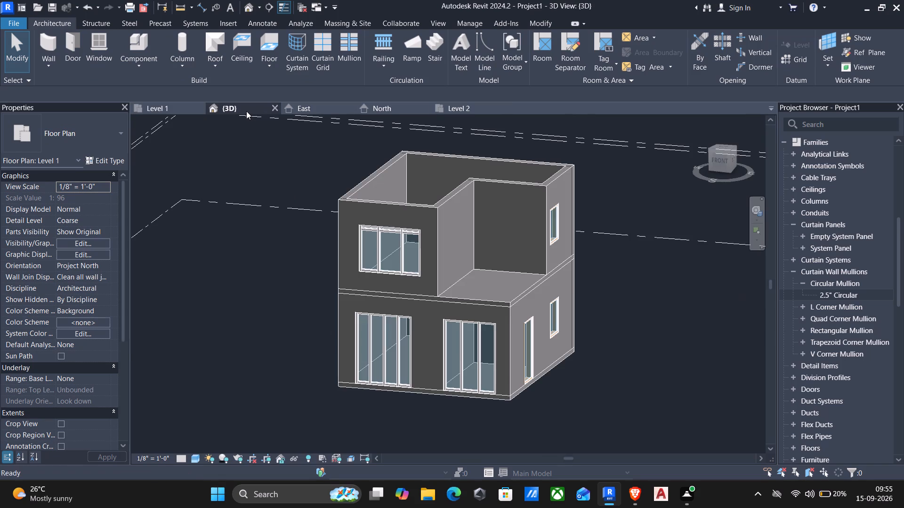
{"action": "left_click", "coordinate": [396, 316]}
{"action": "left_click", "coordinate": [109, 157]}
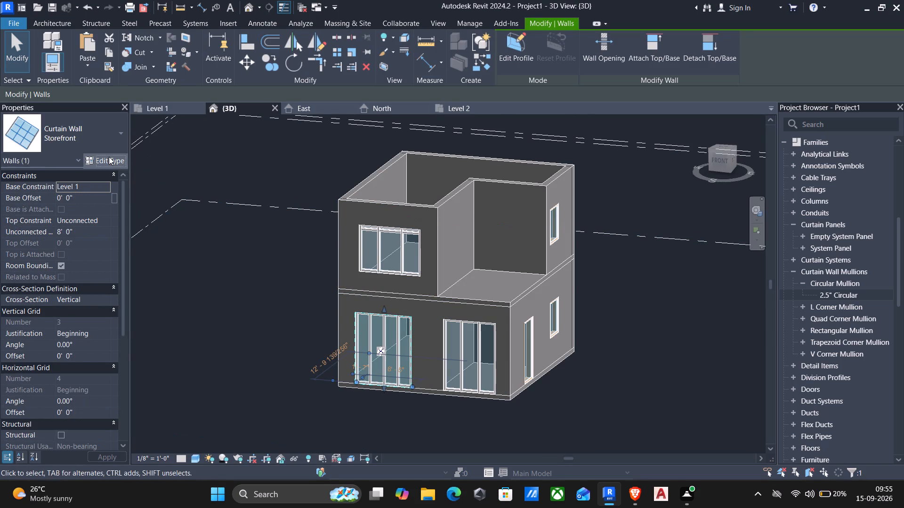
{"action": "left_click", "coordinate": [467, 267]}
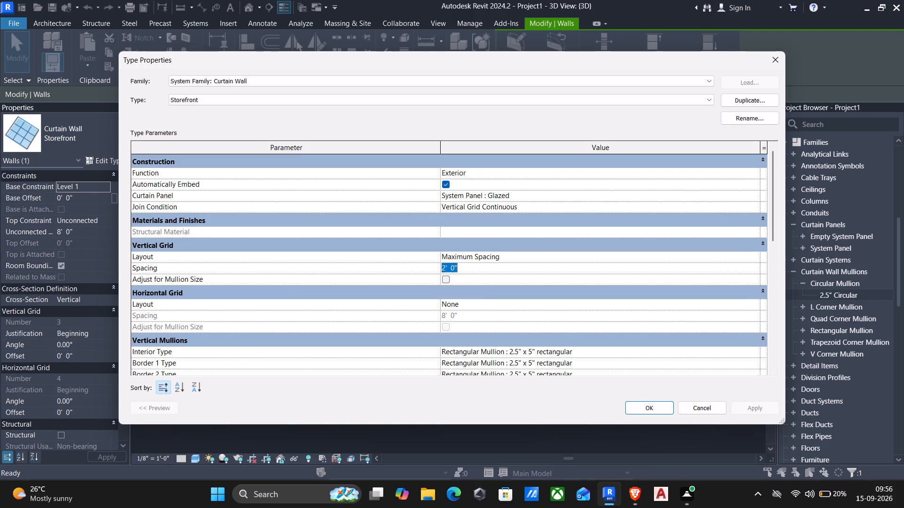
{"action": "type", "text": "3'"}
{"action": "key", "text": "Return"}
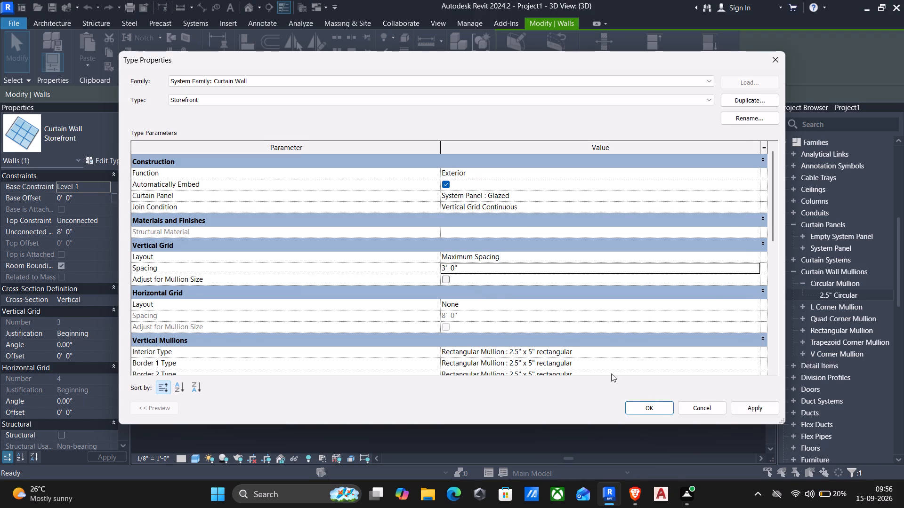
{"action": "left_click", "coordinate": [766, 410]}
{"action": "left_click", "coordinate": [658, 409]}
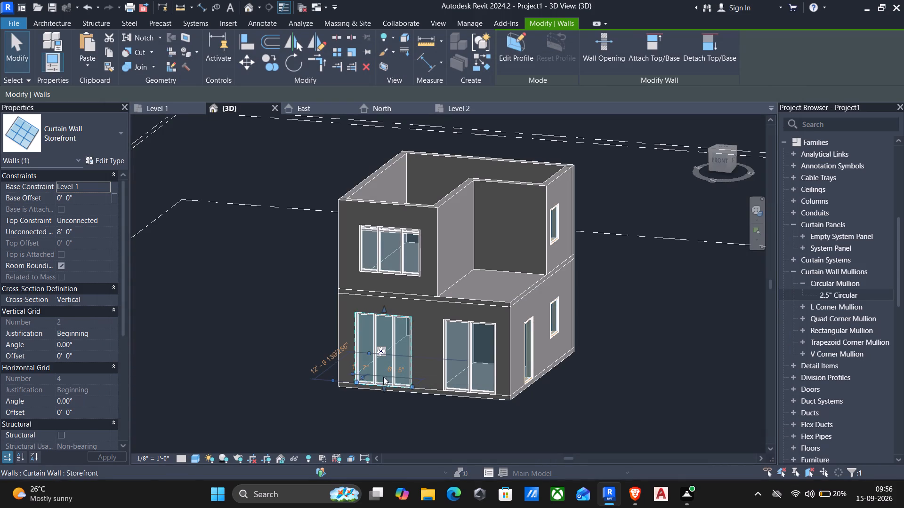
{"action": "key", "text": "Escape"}
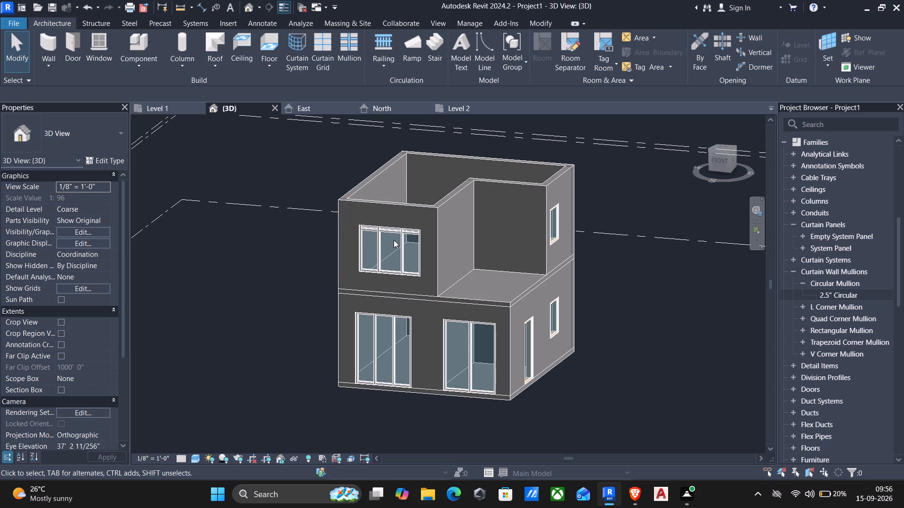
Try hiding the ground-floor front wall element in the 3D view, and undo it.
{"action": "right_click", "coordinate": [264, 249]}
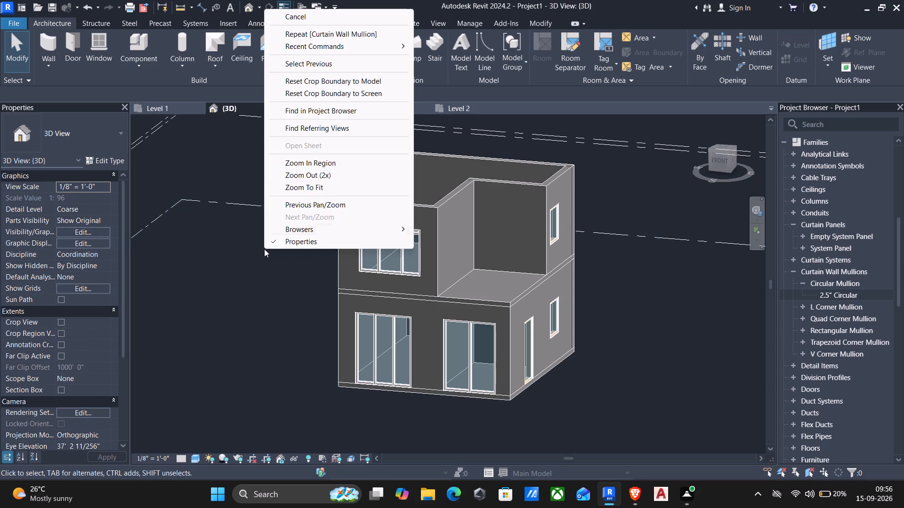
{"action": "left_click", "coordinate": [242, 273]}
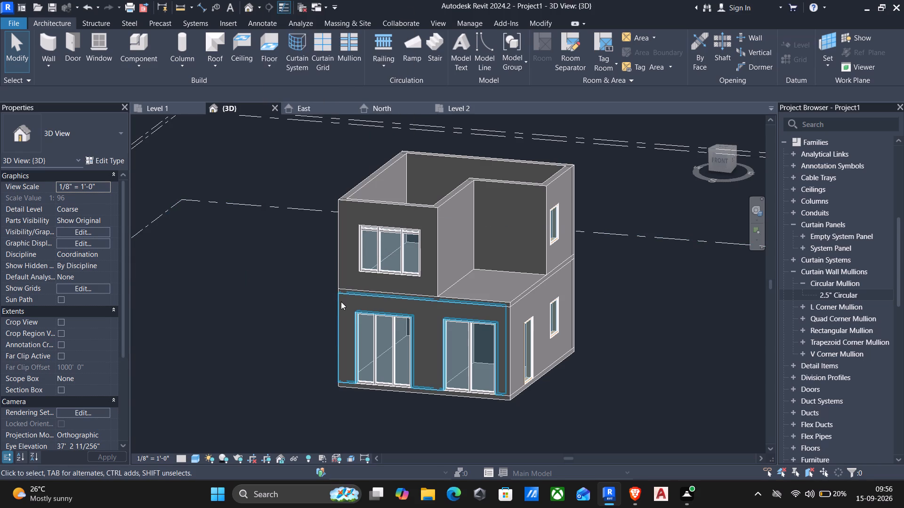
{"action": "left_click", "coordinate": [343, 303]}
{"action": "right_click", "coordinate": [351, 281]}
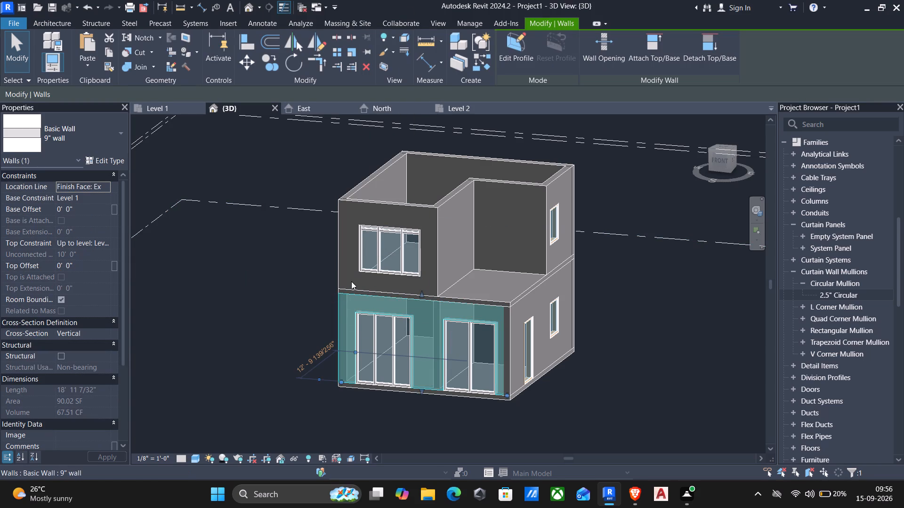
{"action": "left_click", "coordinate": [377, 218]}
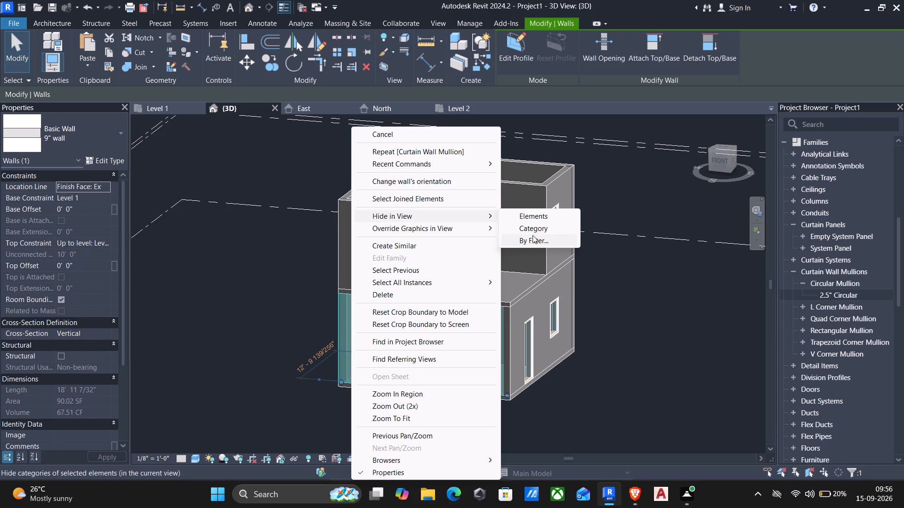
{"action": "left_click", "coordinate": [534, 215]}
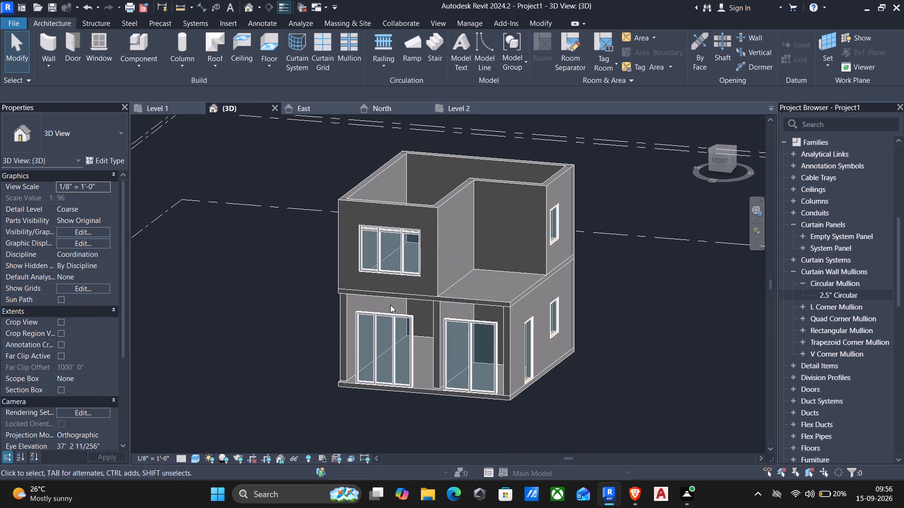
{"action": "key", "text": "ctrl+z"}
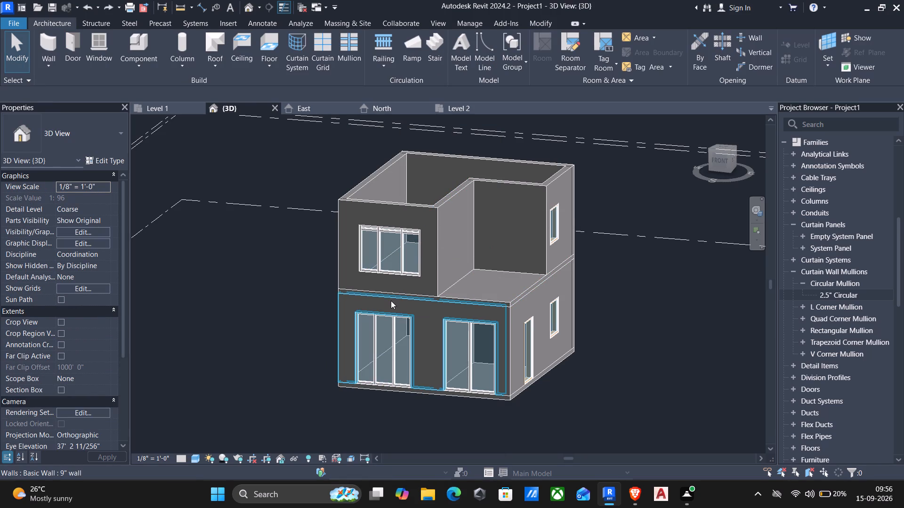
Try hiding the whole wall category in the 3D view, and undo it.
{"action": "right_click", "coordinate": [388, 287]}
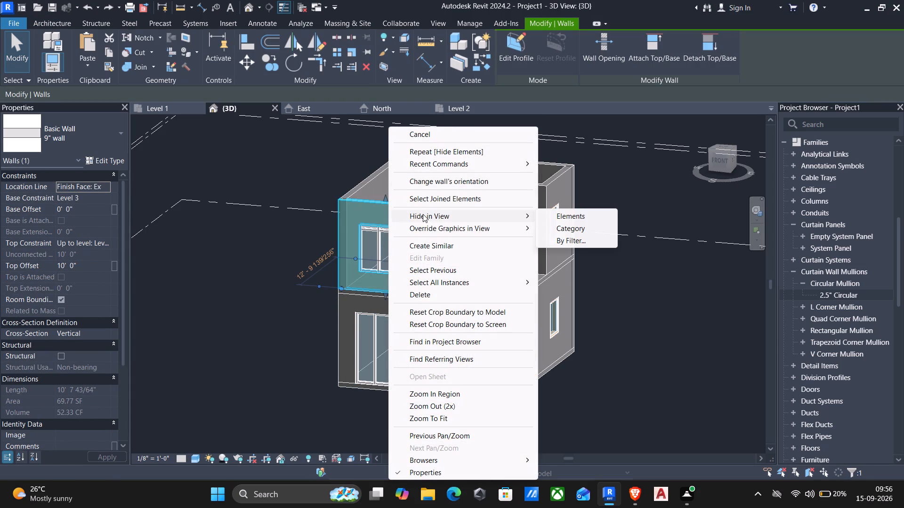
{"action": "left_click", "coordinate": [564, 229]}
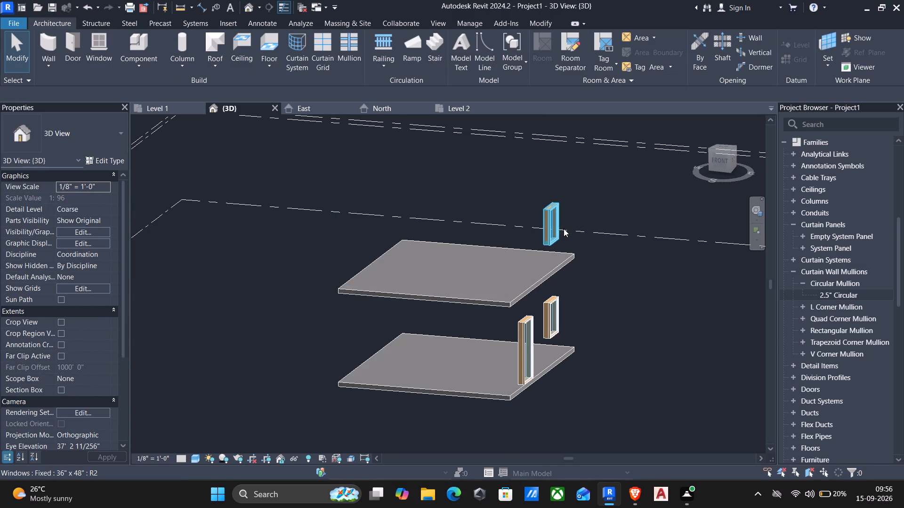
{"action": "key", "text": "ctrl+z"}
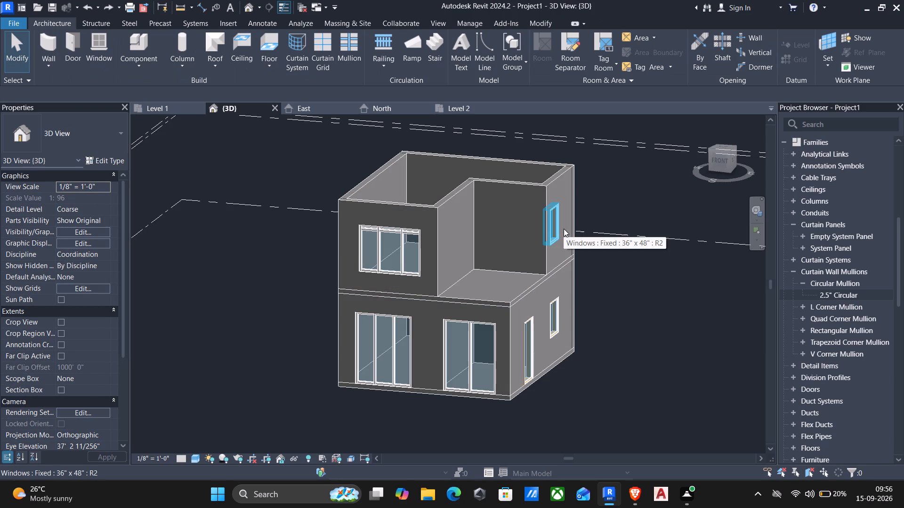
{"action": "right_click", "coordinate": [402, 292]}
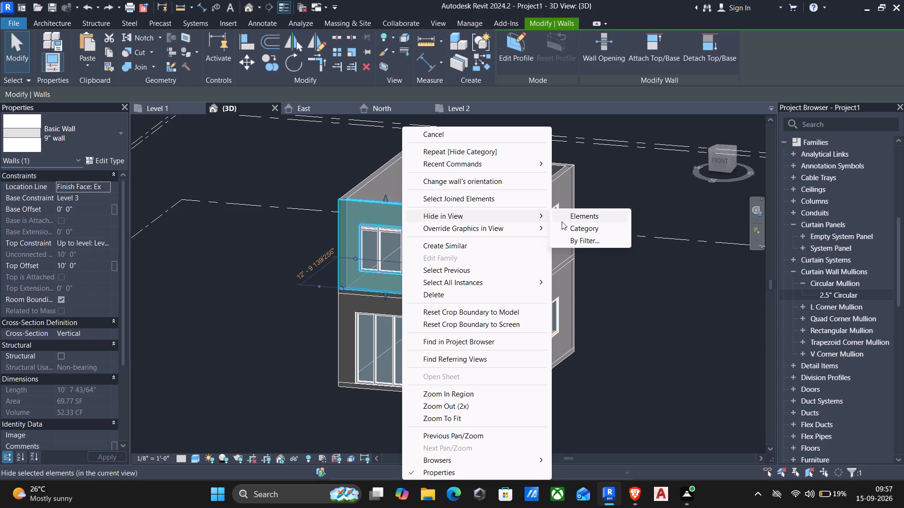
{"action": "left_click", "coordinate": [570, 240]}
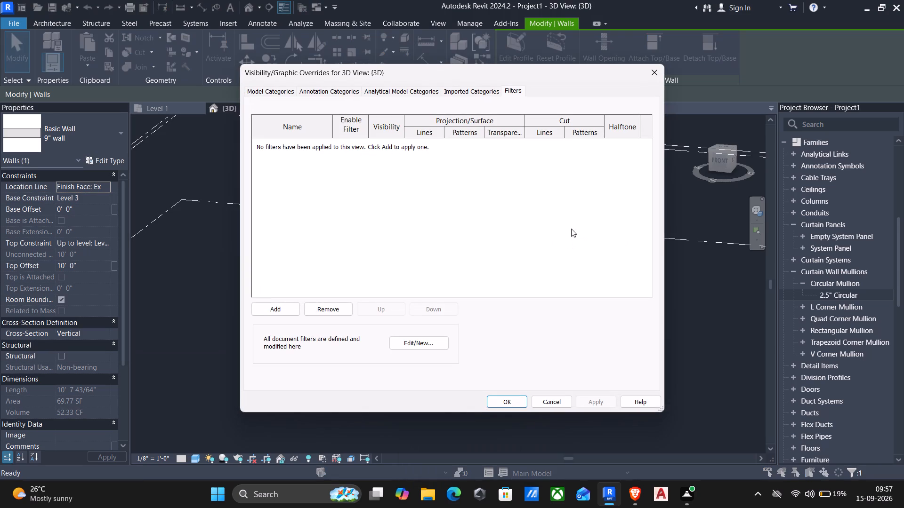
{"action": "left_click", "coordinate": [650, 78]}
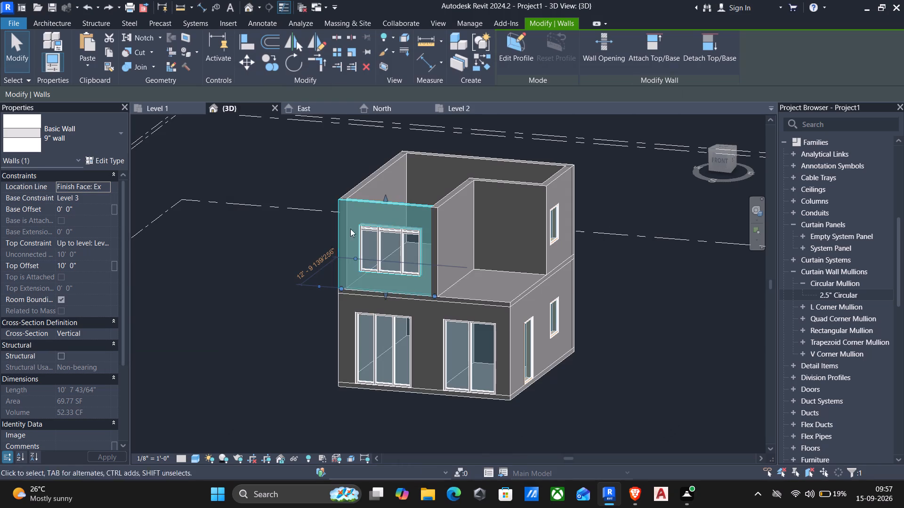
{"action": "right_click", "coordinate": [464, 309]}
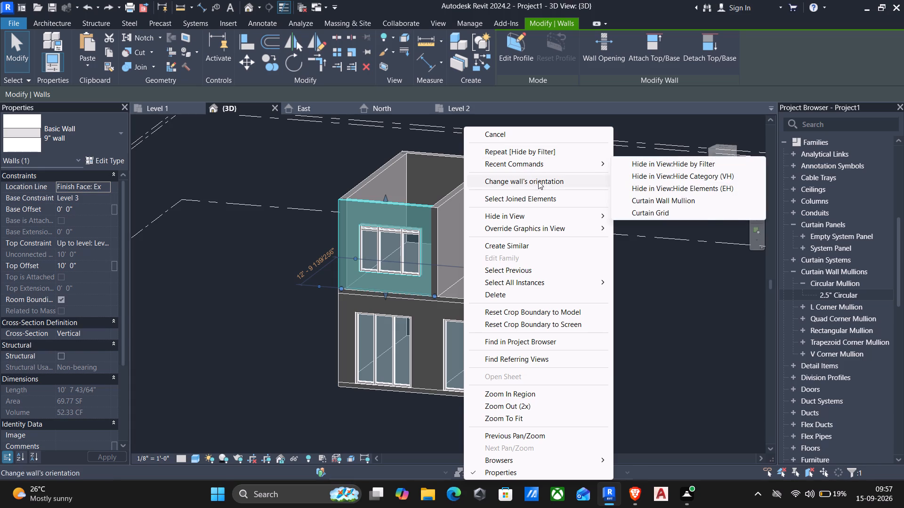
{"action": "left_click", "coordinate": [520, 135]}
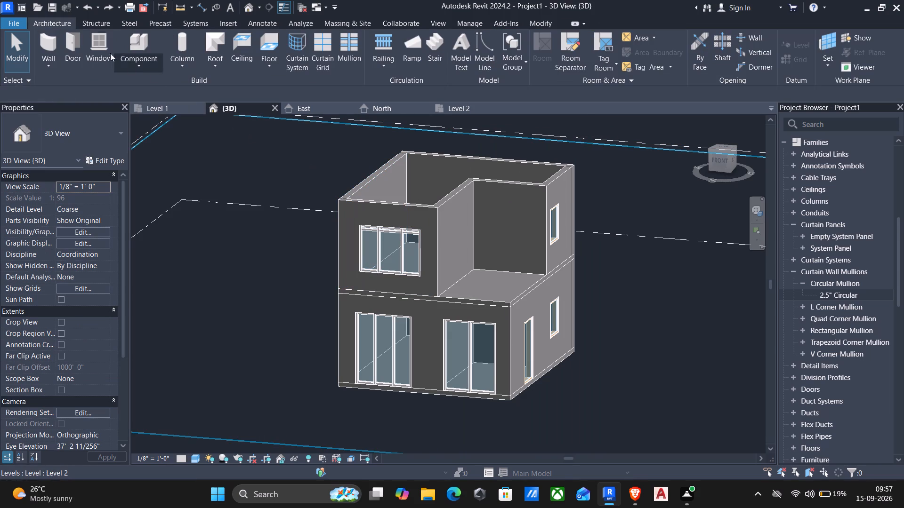
Create an in-place model in the Generic Models family category, keeping the proposed name.
{"action": "left_click", "coordinate": [48, 18]}
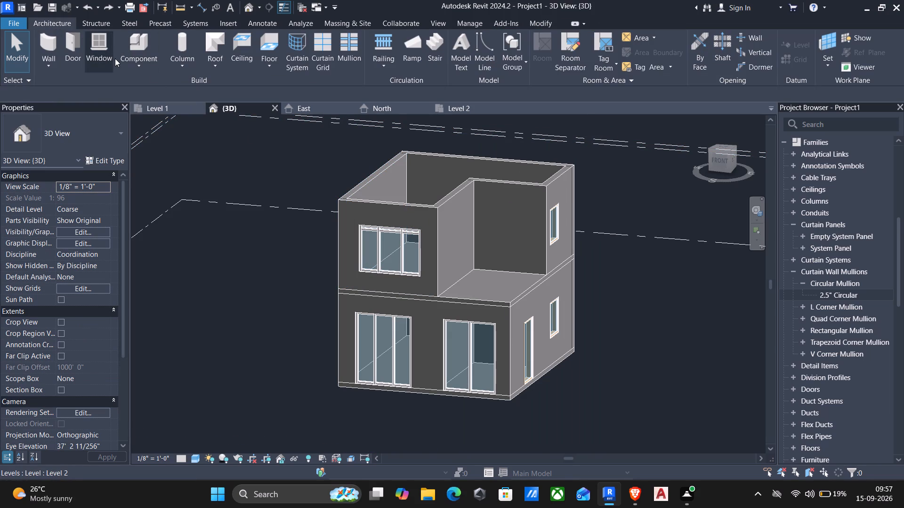
{"action": "left_click", "coordinate": [124, 63]}
{"action": "left_click", "coordinate": [150, 112]}
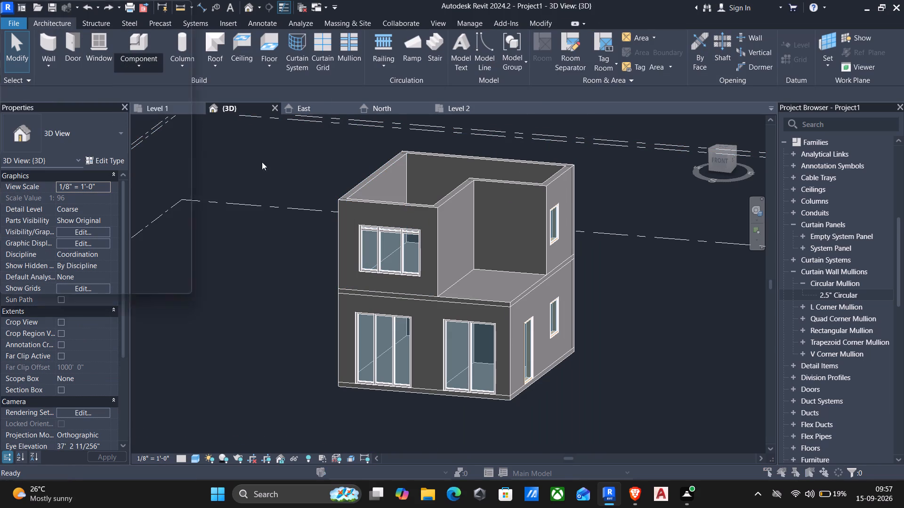
{"action": "scroll", "coordinate": [412, 199], "scroll_direction": "down", "scroll_amount": 9}
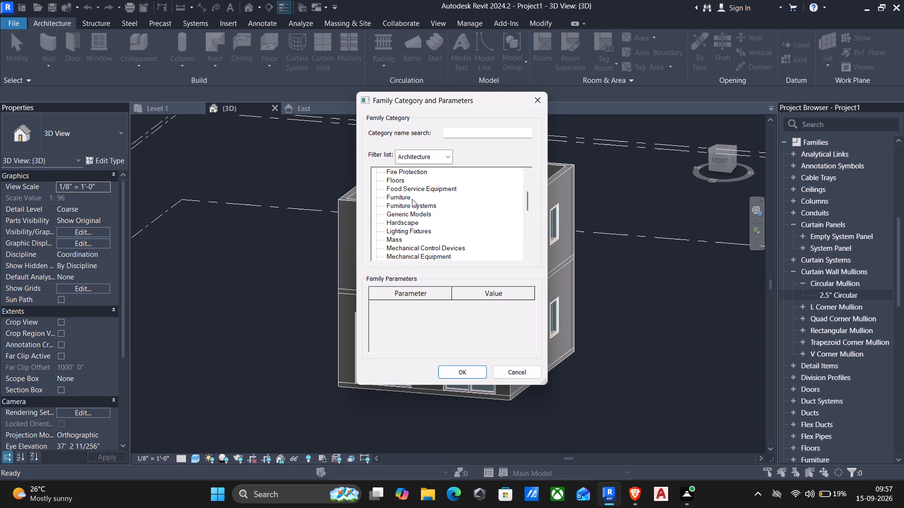
{"action": "left_click", "coordinate": [405, 205]}
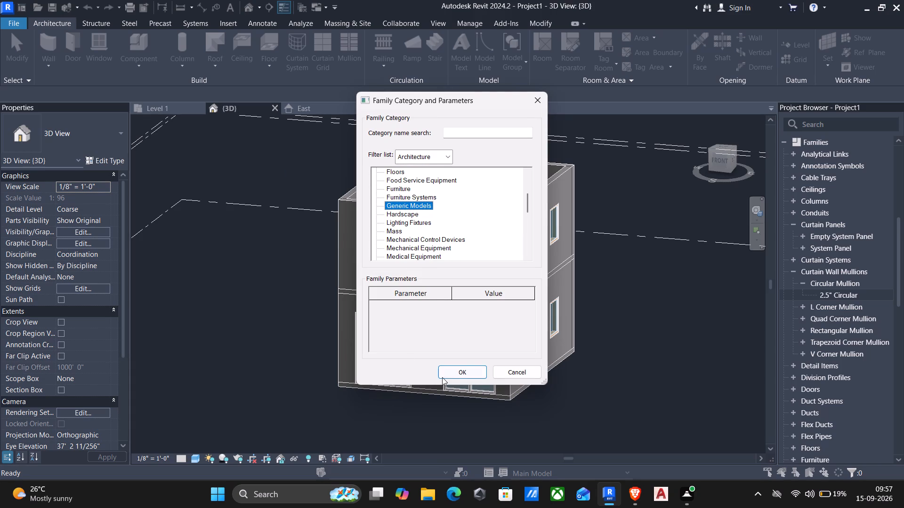
{"action": "left_click", "coordinate": [447, 373]}
{"action": "left_click", "coordinate": [441, 266]}
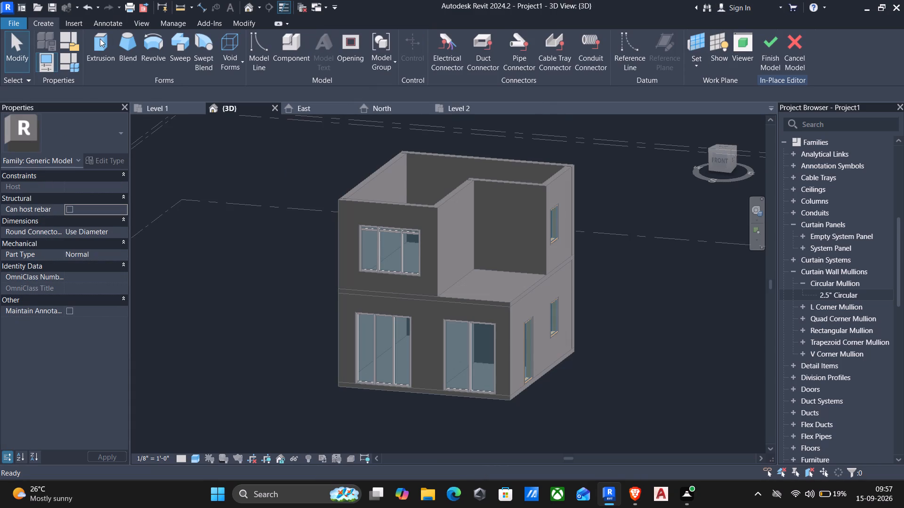
Start an extrusion on the front wall face and sketch a rectangle covering the two-storey front bay, about 11'-5" by 21'-0".
{"action": "left_click", "coordinate": [98, 40]}
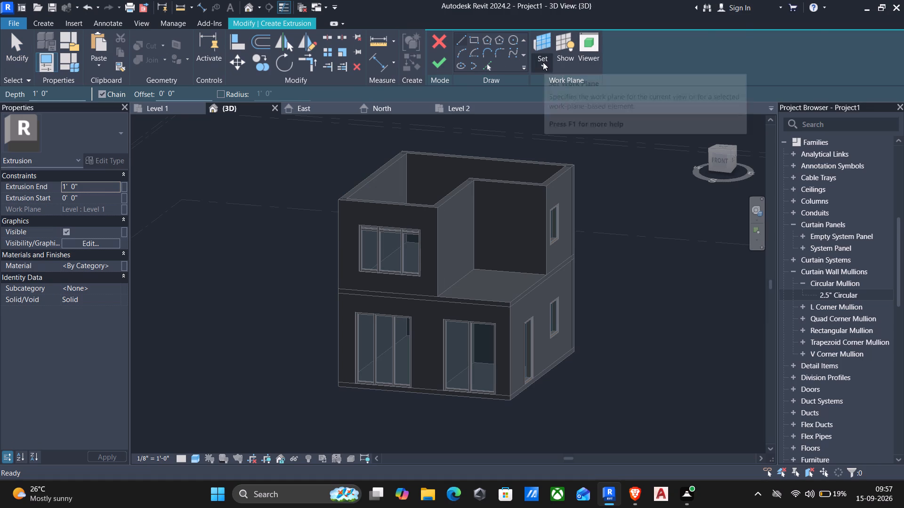
{"action": "left_click", "coordinate": [543, 62]}
{"action": "left_click", "coordinate": [564, 100]}
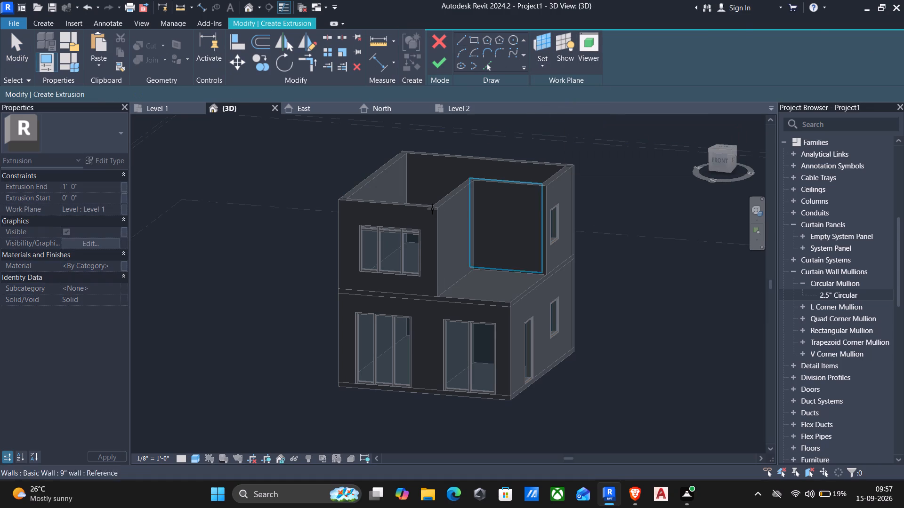
{"action": "left_click", "coordinate": [372, 205]}
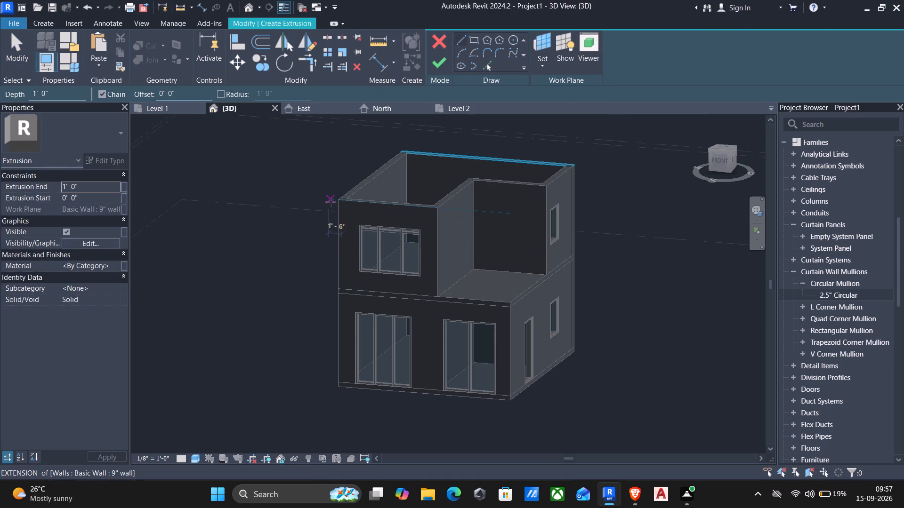
{"action": "left_click", "coordinate": [338, 204]}
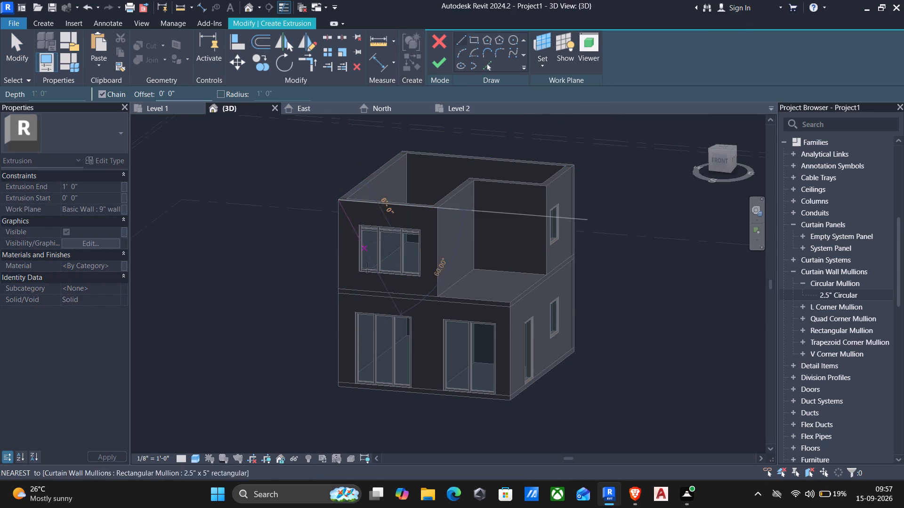
{"action": "key", "text": "Escape"}
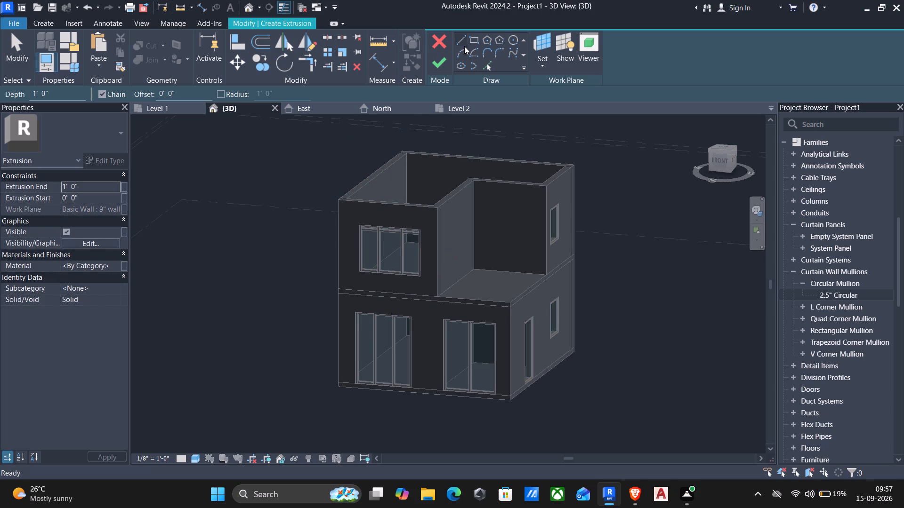
{"action": "left_click", "coordinate": [470, 37]}
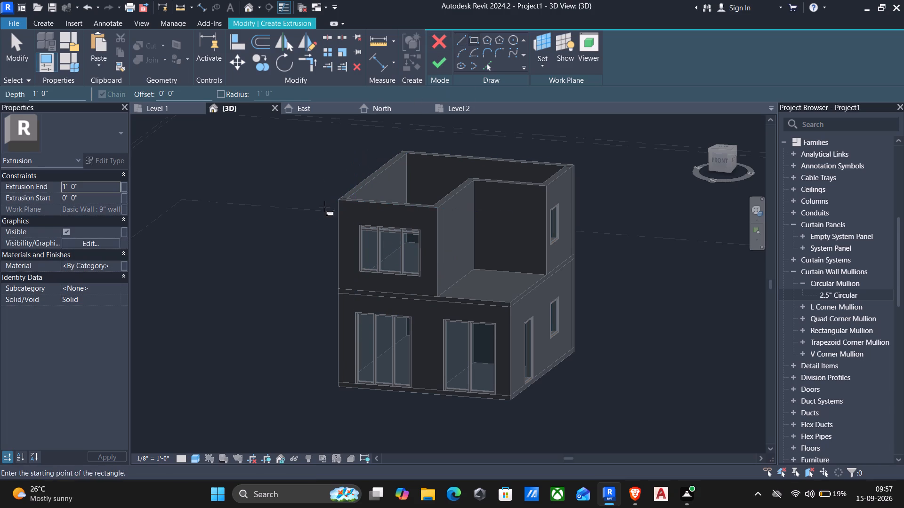
{"action": "left_click", "coordinate": [335, 198]}
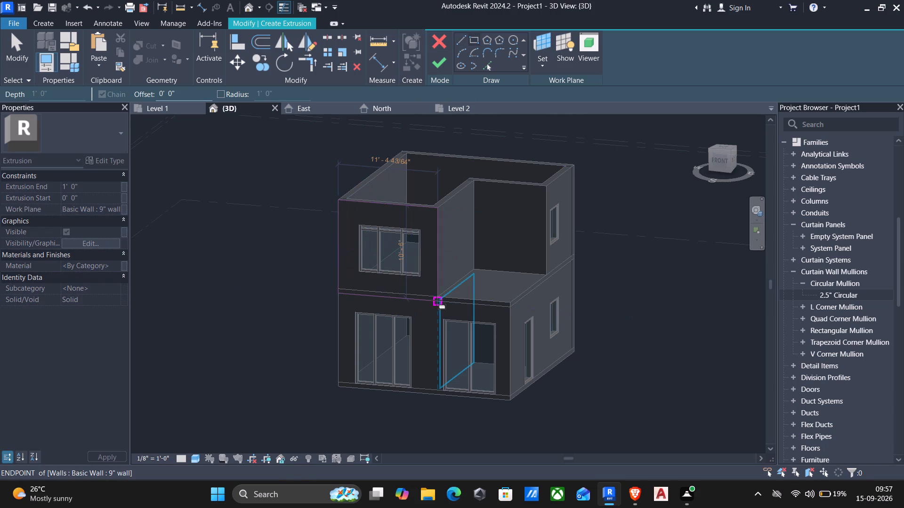
{"action": "scroll", "coordinate": [434, 387], "scroll_direction": "up", "scroll_amount": 3}
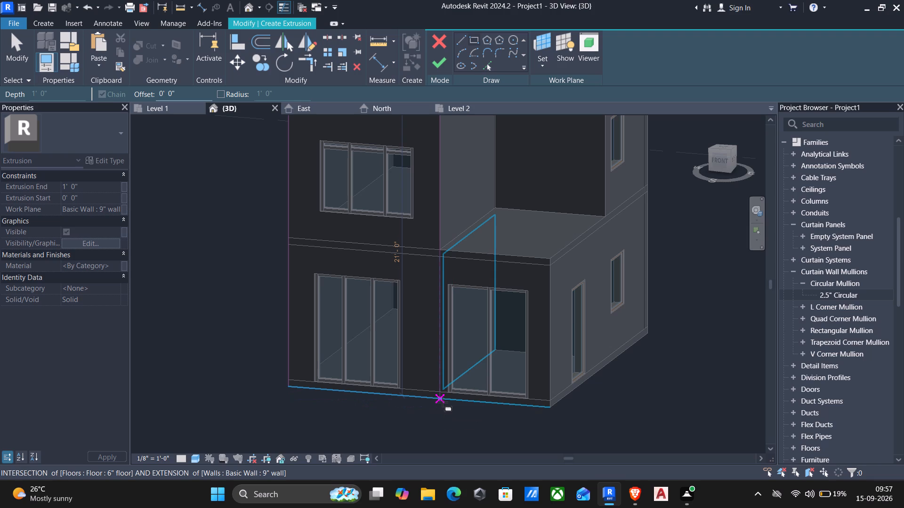
{"action": "left_click", "coordinate": [443, 402]}
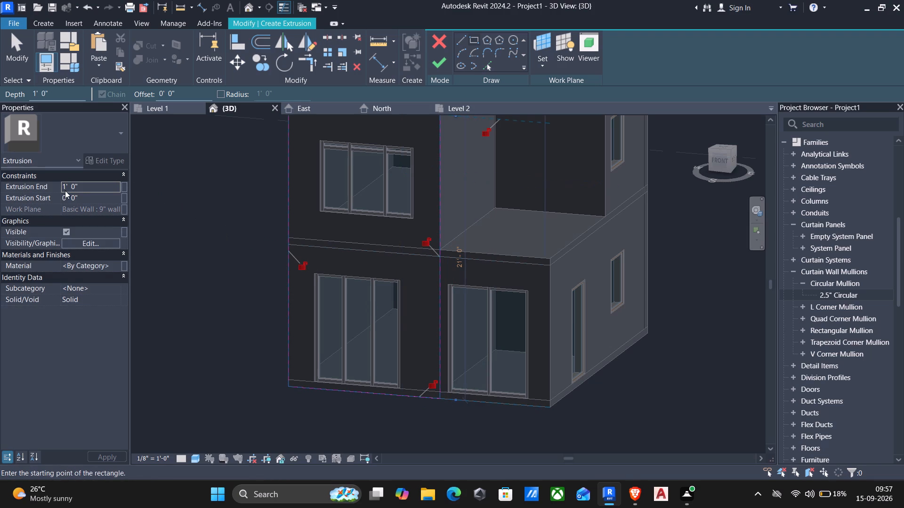
Set the extrusion end to 1'6" and finish the front bay extrusion sketch.
{"action": "left_click_drag", "start_coordinate": [80, 187], "coordinate": [58, 186]}
{"action": "left_click", "coordinate": [109, 189]}
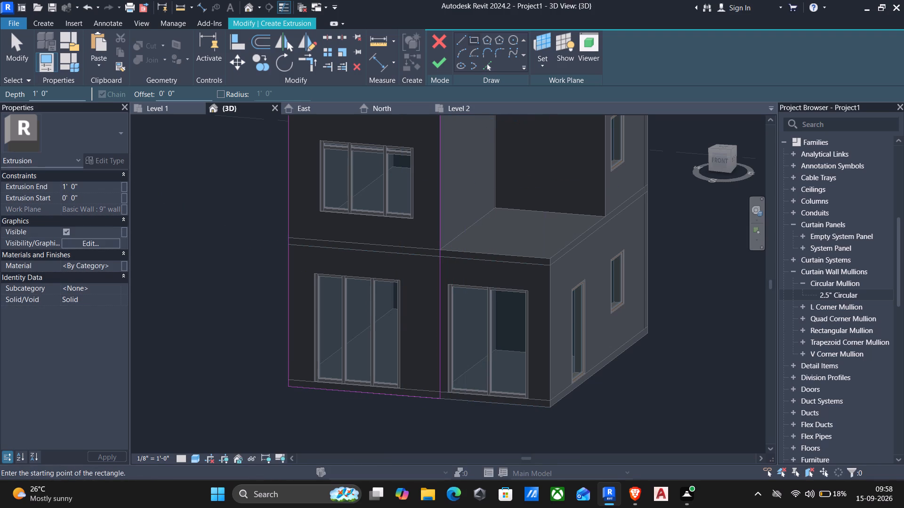
{"action": "left_click_drag", "start_coordinate": [109, 189], "coordinate": [30, 186]}
{"action": "type", "text": "1'6\""}
{"action": "key", "text": "Return"}
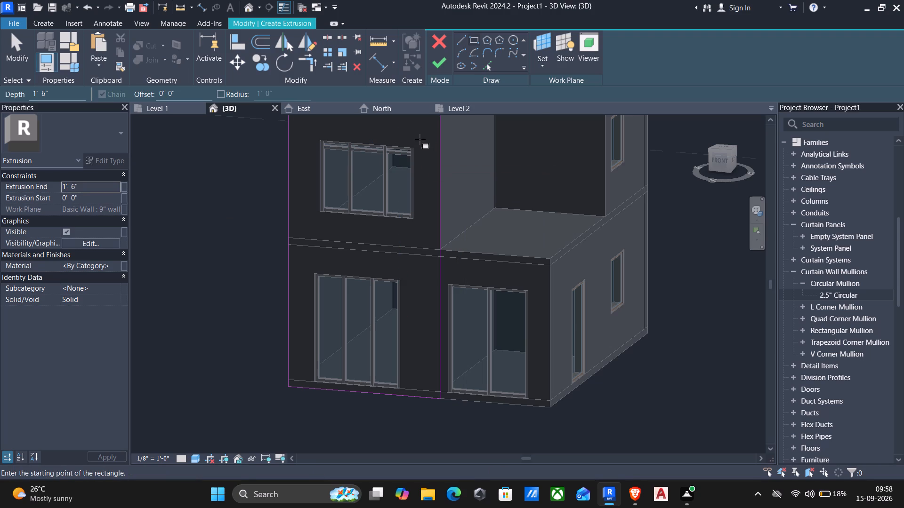
{"action": "left_click", "coordinate": [434, 63]}
{"action": "scroll", "coordinate": [379, 175], "scroll_direction": "down", "scroll_amount": 2}
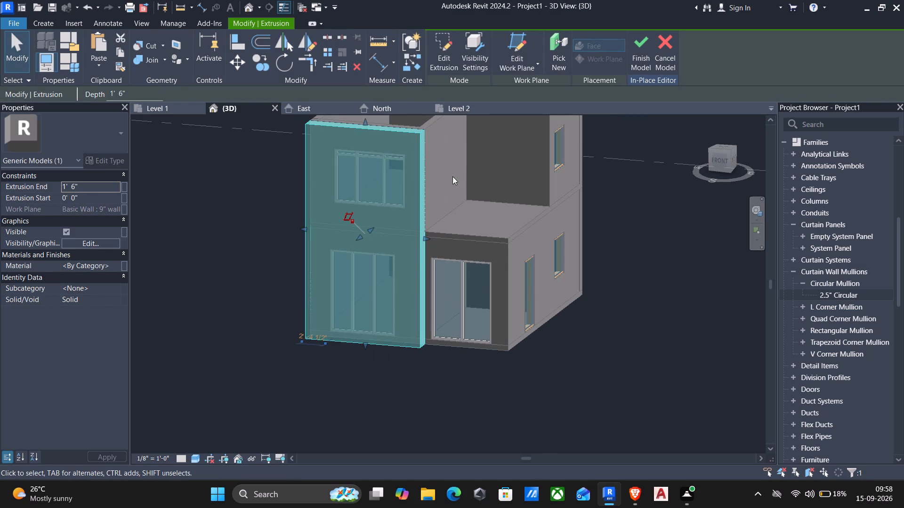
{"action": "middle_click_drag", "start_coordinate": [451, 177], "coordinate": [573, 286]}
{"action": "scroll", "coordinate": [579, 282], "scroll_direction": "down", "scroll_amount": 2}
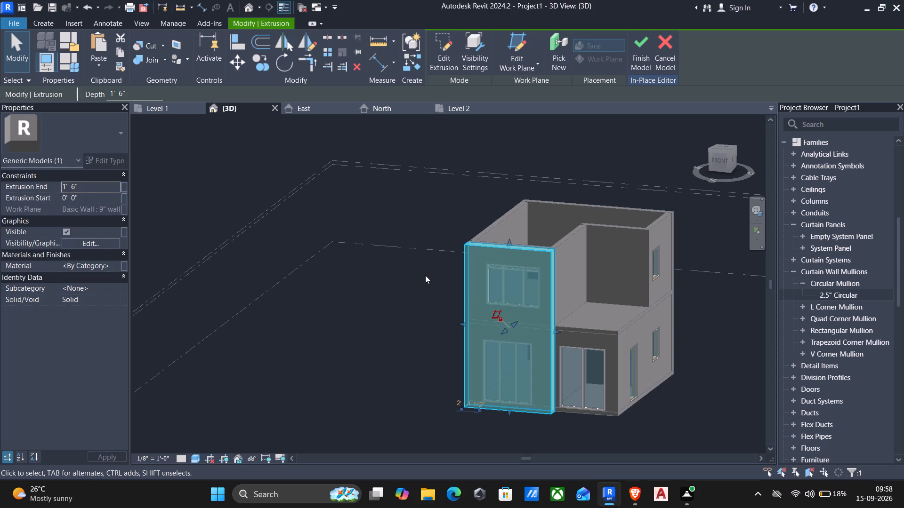
{"action": "middle_click_drag", "start_coordinate": [448, 285], "coordinate": [436, 281]}
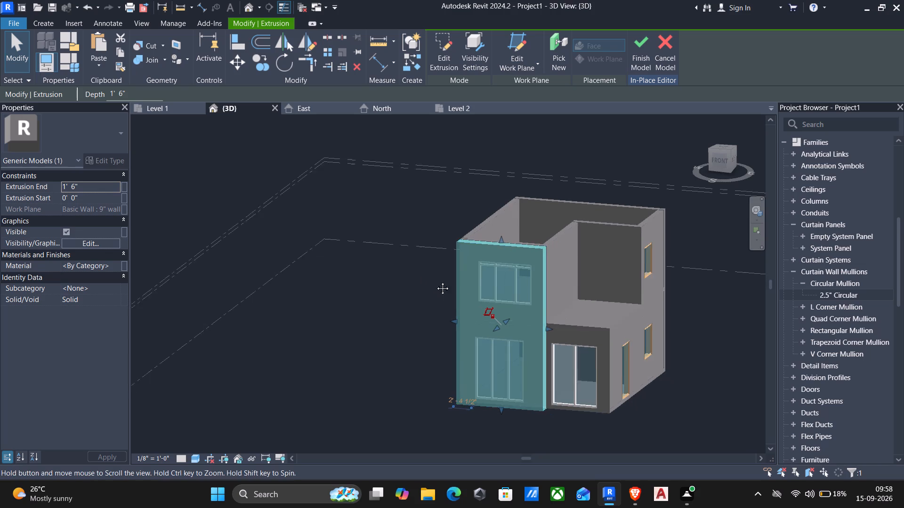
{"action": "middle_click_drag", "start_coordinate": [436, 281], "coordinate": [403, 261]}
{"action": "key", "text": "Escape"}
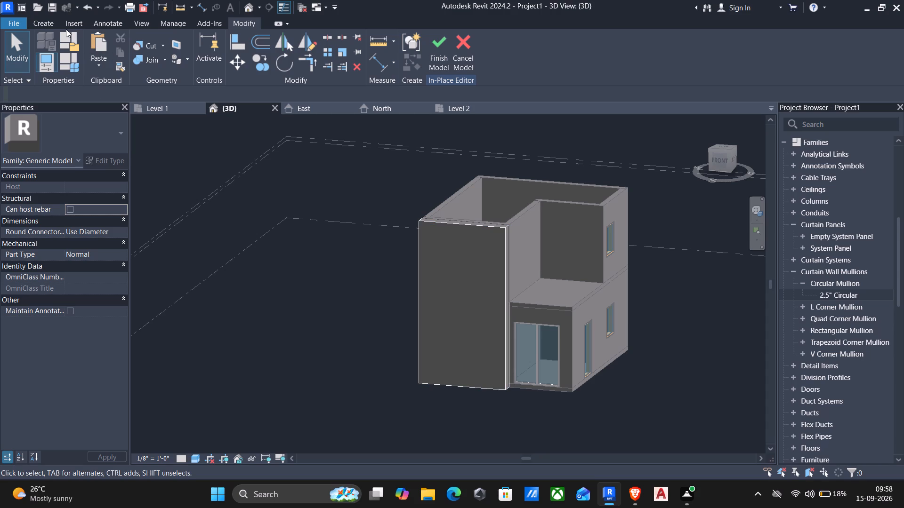
Start a void extrusion with the front face of the front bay extrusion as its work plane.
{"action": "left_click", "coordinate": [38, 22]}
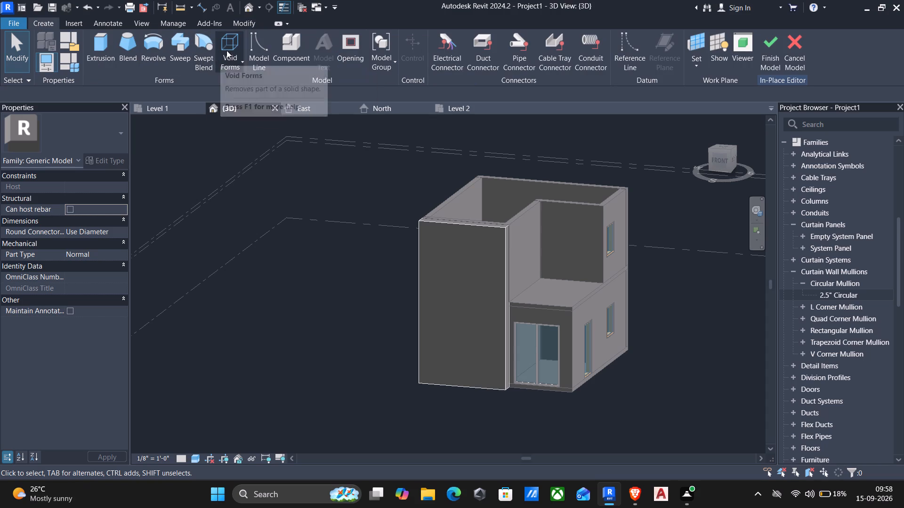
{"action": "left_click", "coordinate": [227, 50]}
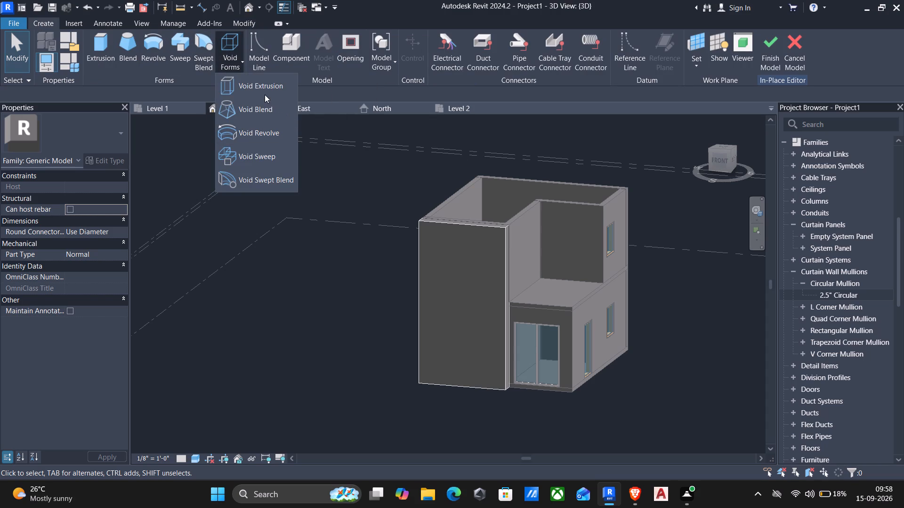
{"action": "left_click", "coordinate": [260, 90]}
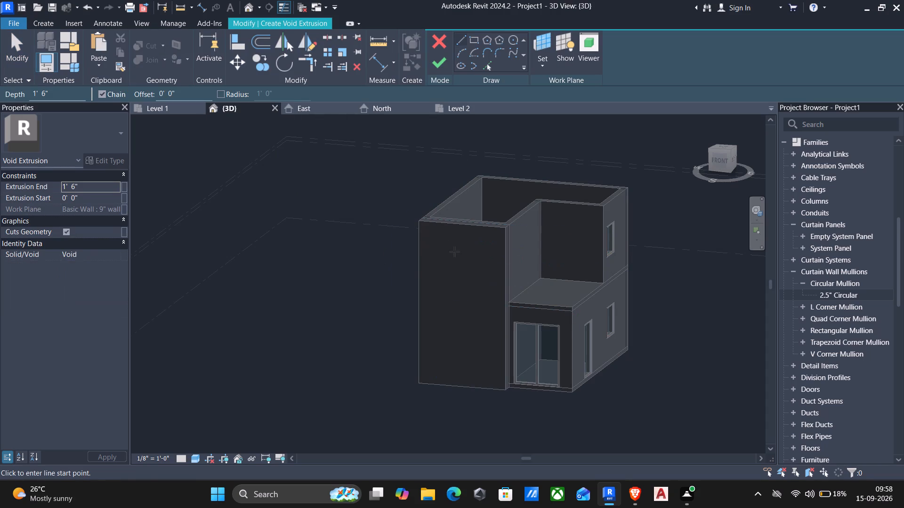
{"action": "left_click", "coordinate": [540, 64]}
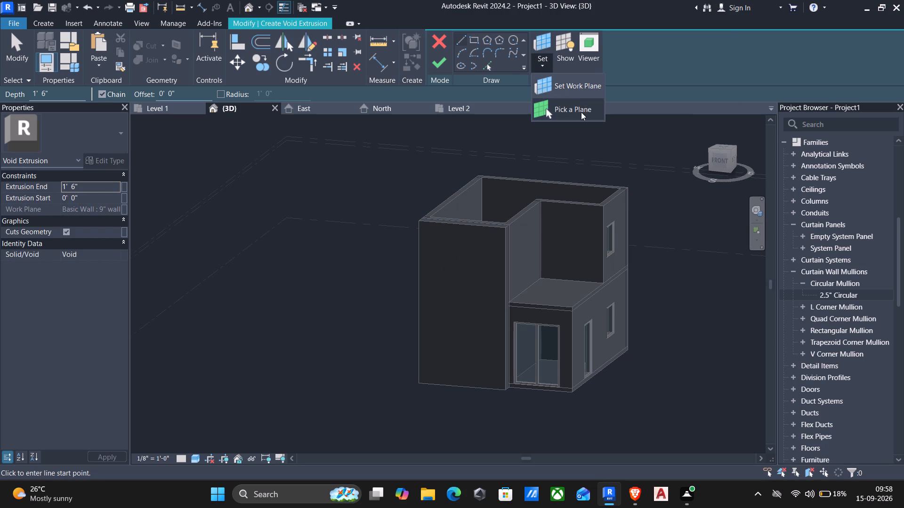
{"action": "left_click_drag", "start_coordinate": [579, 112], "coordinate": [574, 106]}
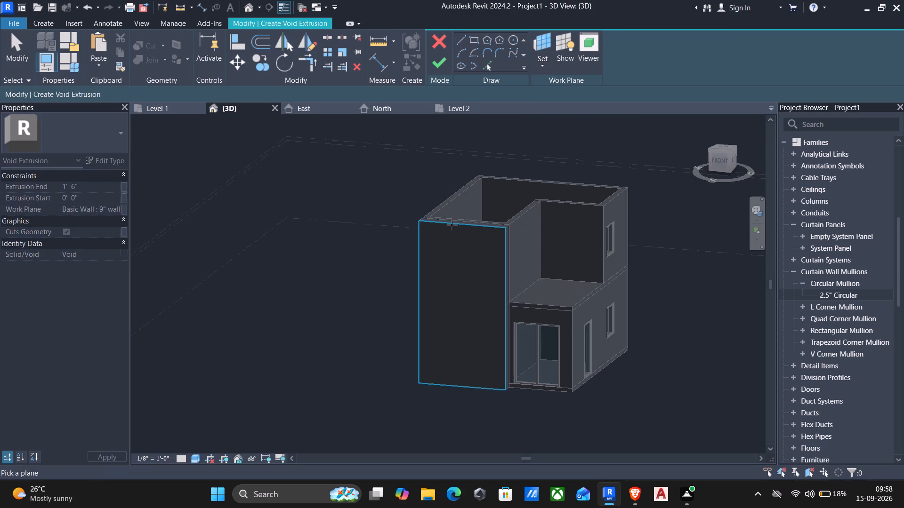
{"action": "left_click", "coordinate": [452, 224]}
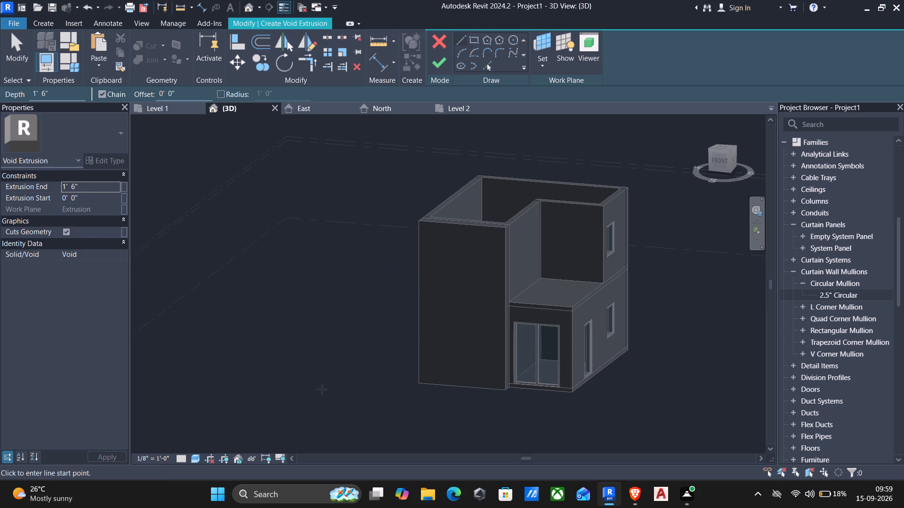
Set the 3D view to the Wireframe visual style and orient it to the front.
{"action": "left_click", "coordinate": [194, 460]}
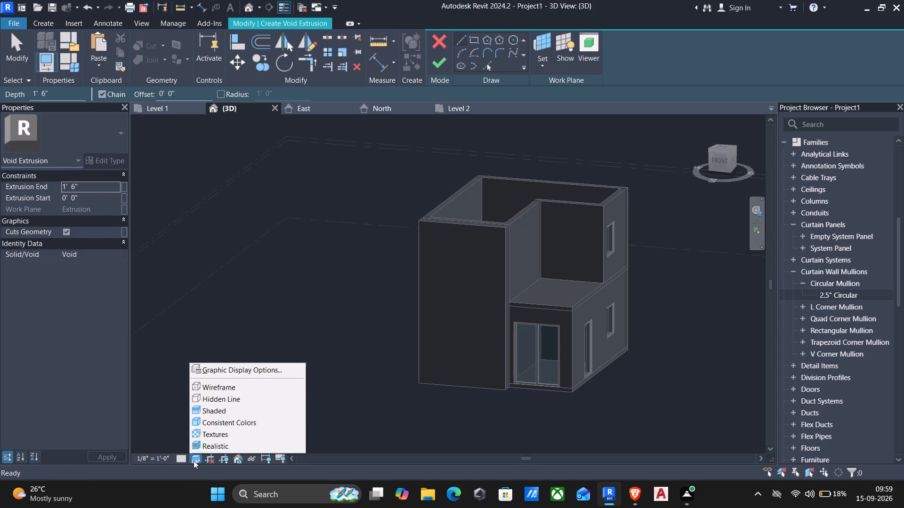
{"action": "left_click", "coordinate": [206, 391]}
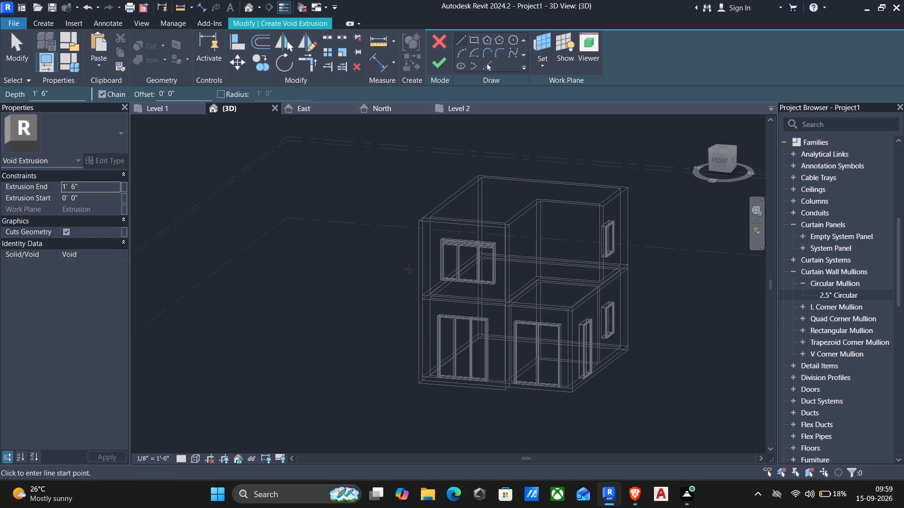
{"action": "scroll", "coordinate": [451, 252], "scroll_direction": "up", "scroll_amount": 6}
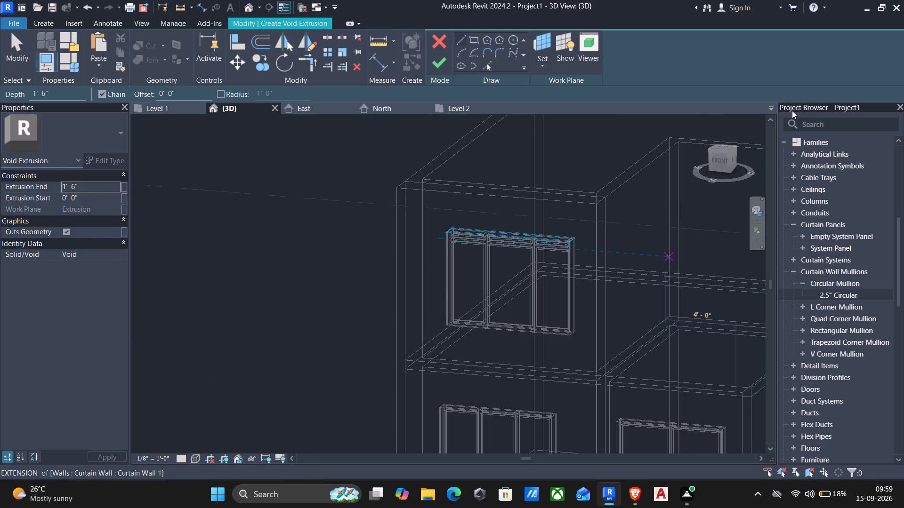
{"action": "left_click", "coordinate": [723, 160]}
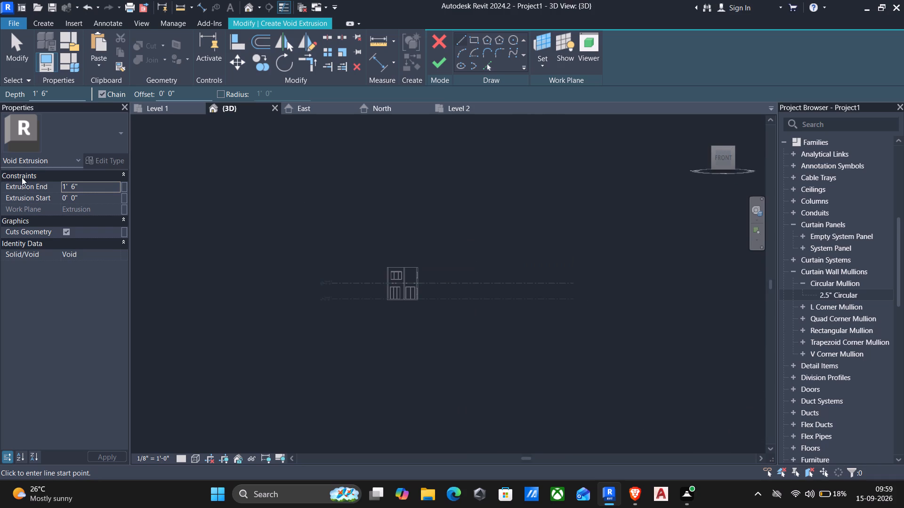
Sketch a void rectangle tracing the upper-floor front window's outline, about 7'-0" wide and 5'-3" high.
{"action": "scroll", "coordinate": [398, 266], "scroll_direction": "up", "scroll_amount": 8}
{"action": "scroll", "coordinate": [363, 298], "scroll_direction": "up", "scroll_amount": 1}
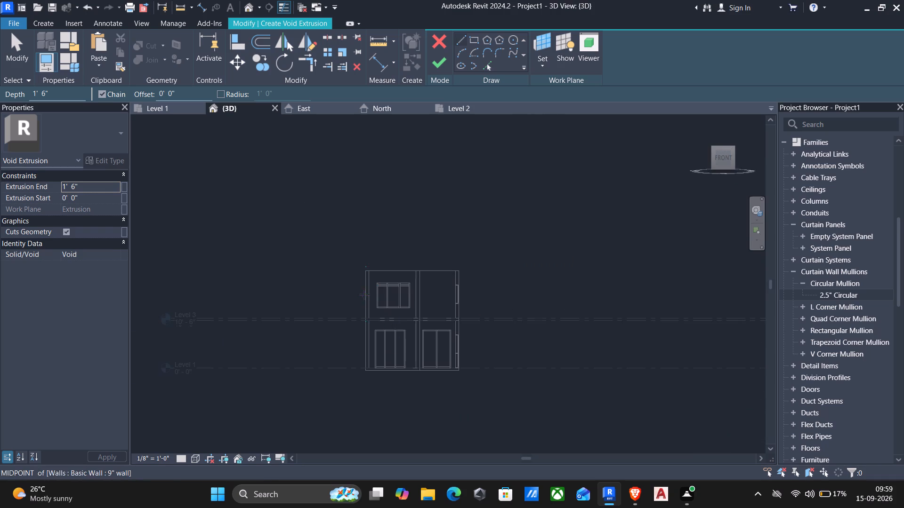
{"action": "scroll", "coordinate": [364, 294], "scroll_direction": "up", "scroll_amount": 11}
{"action": "scroll", "coordinate": [399, 264], "scroll_direction": "up", "scroll_amount": 3}
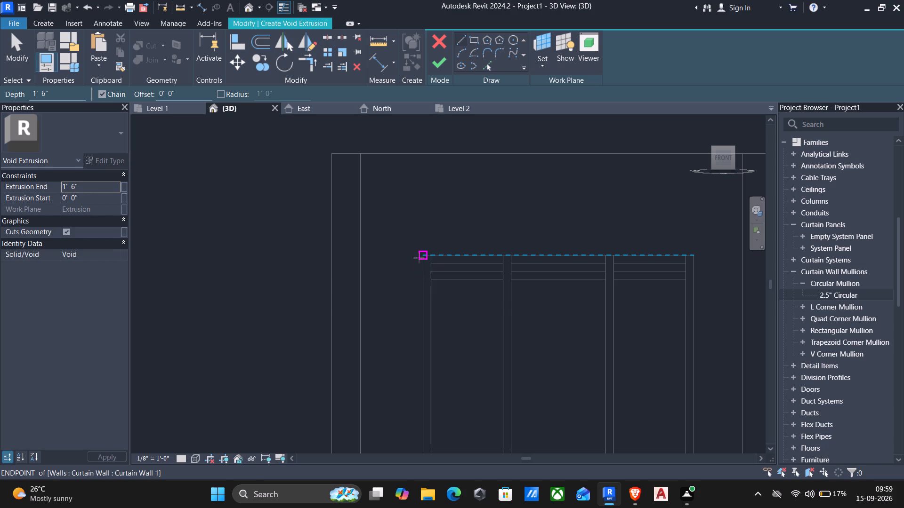
{"action": "left_click", "coordinate": [422, 254]}
{"action": "scroll", "coordinate": [486, 324], "scroll_direction": "down", "scroll_amount": 1}
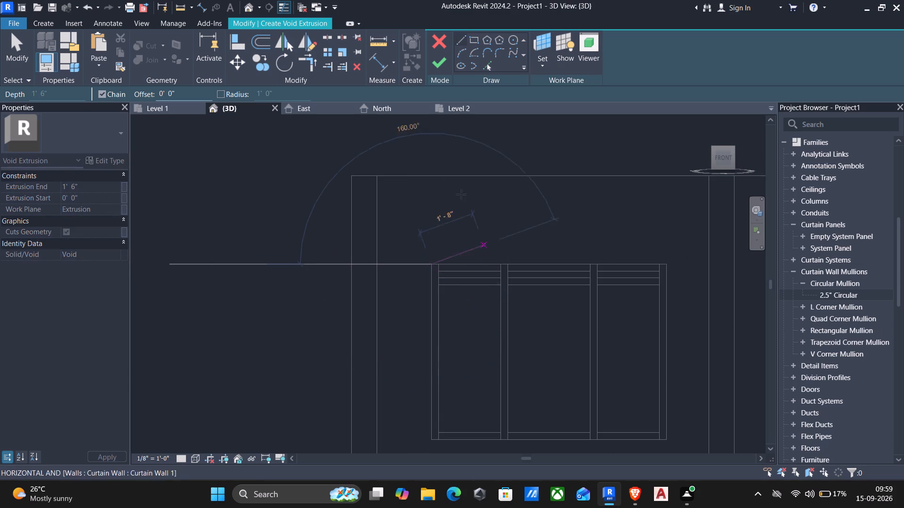
{"action": "key", "text": "Escape"}
{"action": "left_click", "coordinate": [472, 39]}
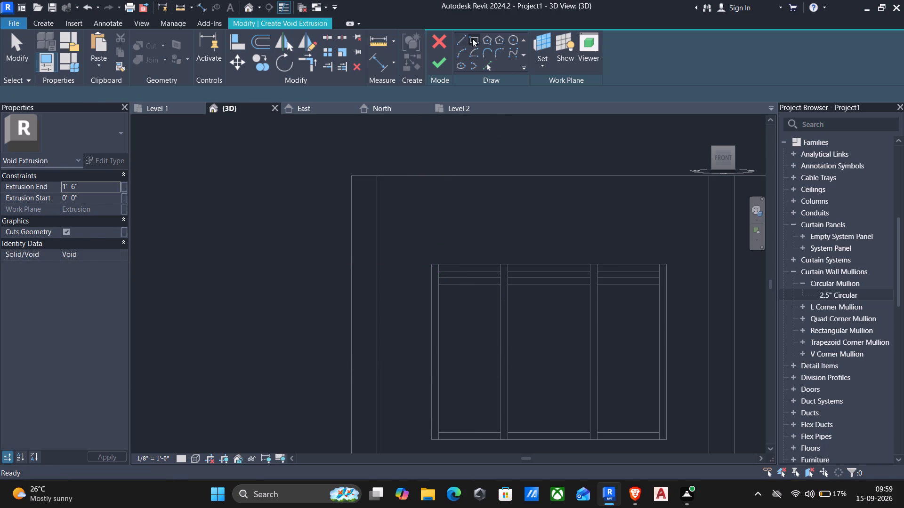
{"action": "scroll", "coordinate": [478, 115], "scroll_direction": "down", "scroll_amount": 2}
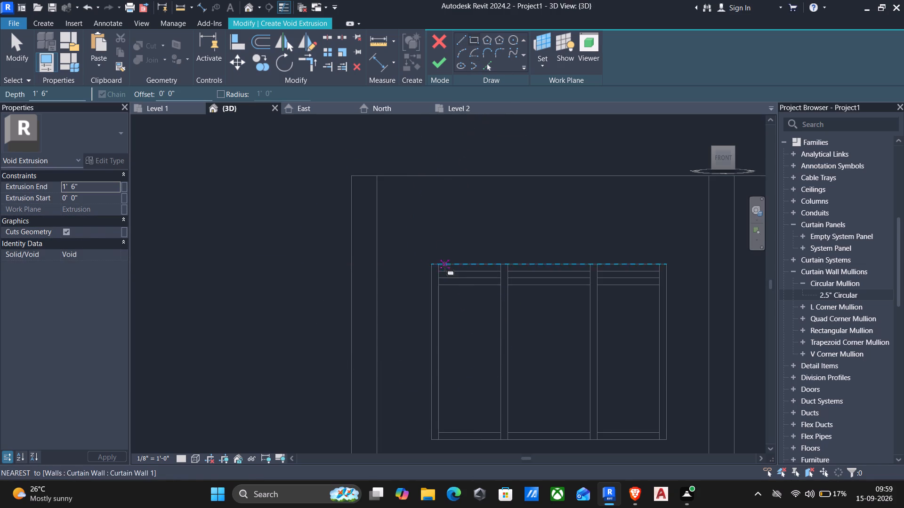
{"action": "left_click", "coordinate": [432, 266]}
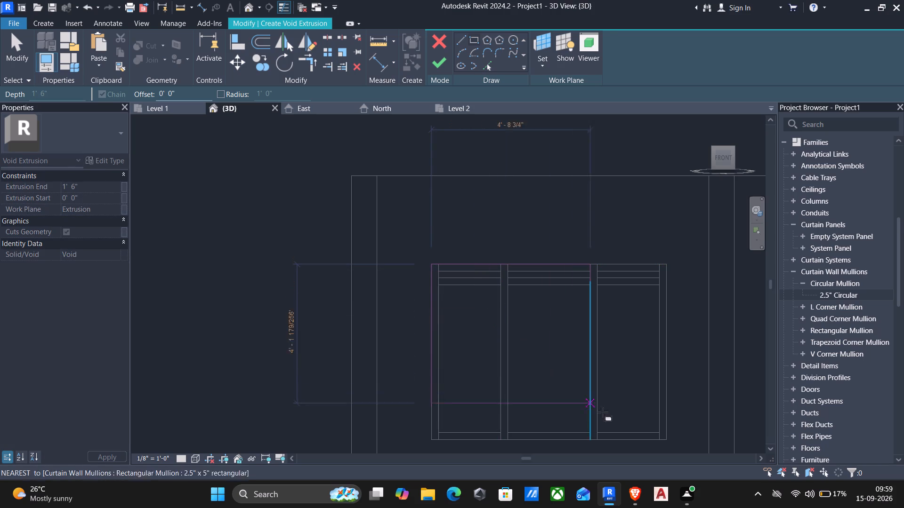
{"action": "left_click", "coordinate": [667, 443]}
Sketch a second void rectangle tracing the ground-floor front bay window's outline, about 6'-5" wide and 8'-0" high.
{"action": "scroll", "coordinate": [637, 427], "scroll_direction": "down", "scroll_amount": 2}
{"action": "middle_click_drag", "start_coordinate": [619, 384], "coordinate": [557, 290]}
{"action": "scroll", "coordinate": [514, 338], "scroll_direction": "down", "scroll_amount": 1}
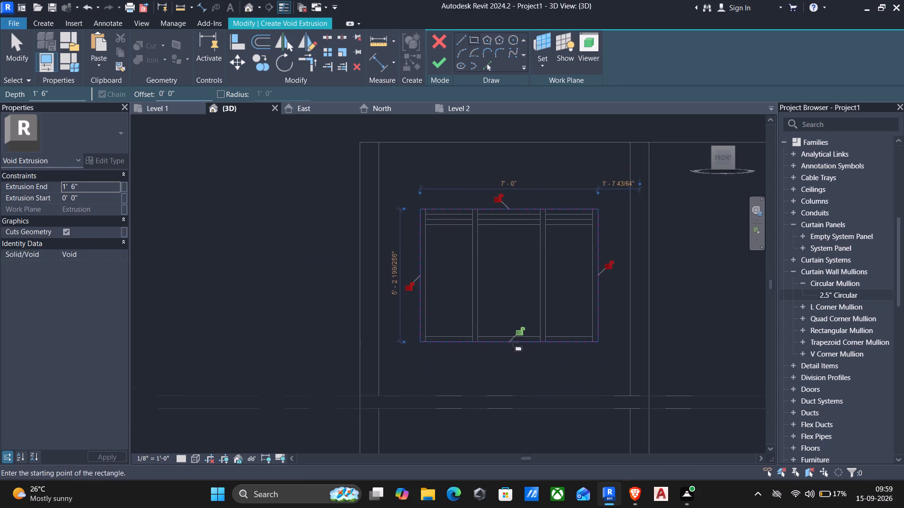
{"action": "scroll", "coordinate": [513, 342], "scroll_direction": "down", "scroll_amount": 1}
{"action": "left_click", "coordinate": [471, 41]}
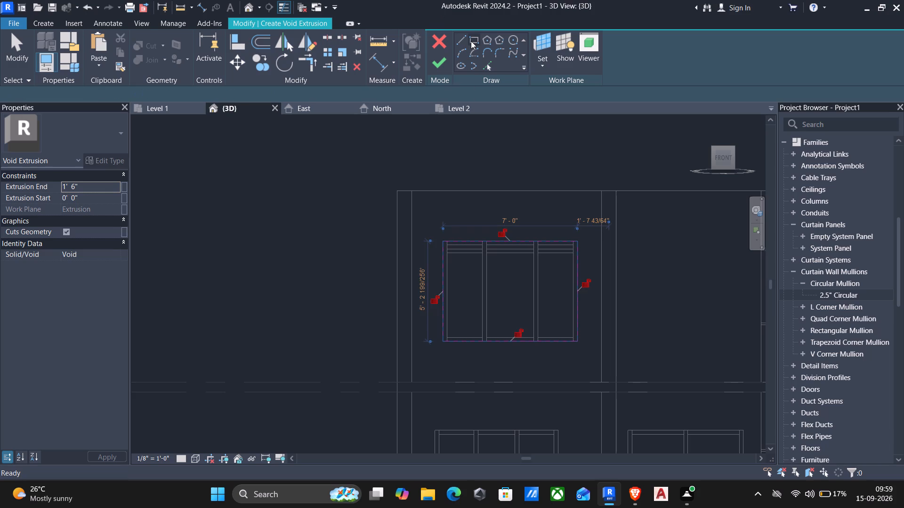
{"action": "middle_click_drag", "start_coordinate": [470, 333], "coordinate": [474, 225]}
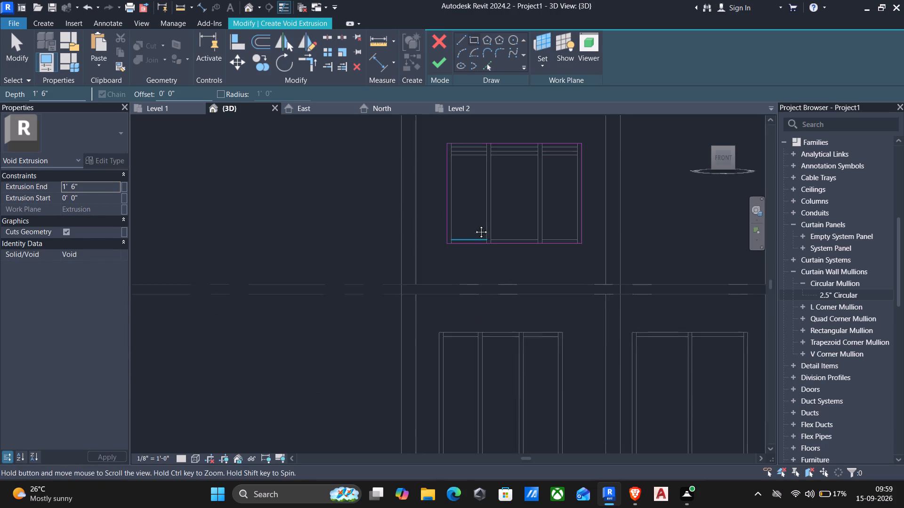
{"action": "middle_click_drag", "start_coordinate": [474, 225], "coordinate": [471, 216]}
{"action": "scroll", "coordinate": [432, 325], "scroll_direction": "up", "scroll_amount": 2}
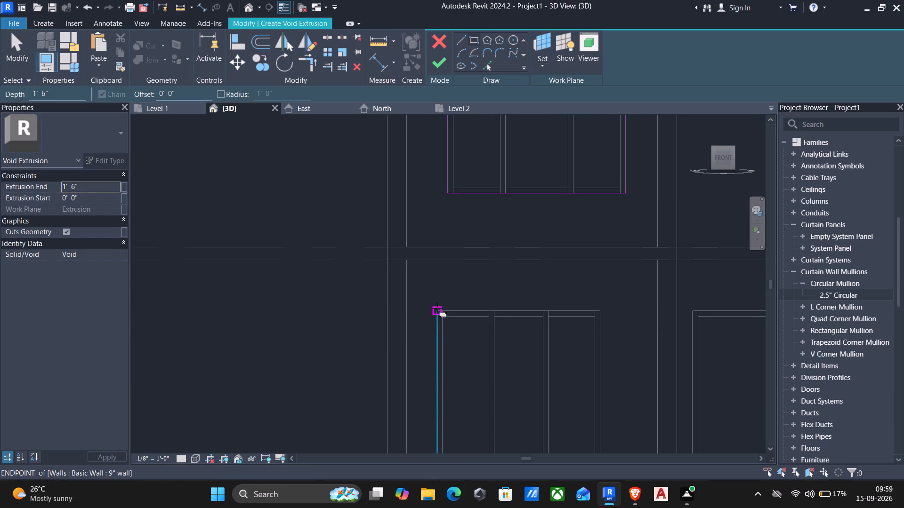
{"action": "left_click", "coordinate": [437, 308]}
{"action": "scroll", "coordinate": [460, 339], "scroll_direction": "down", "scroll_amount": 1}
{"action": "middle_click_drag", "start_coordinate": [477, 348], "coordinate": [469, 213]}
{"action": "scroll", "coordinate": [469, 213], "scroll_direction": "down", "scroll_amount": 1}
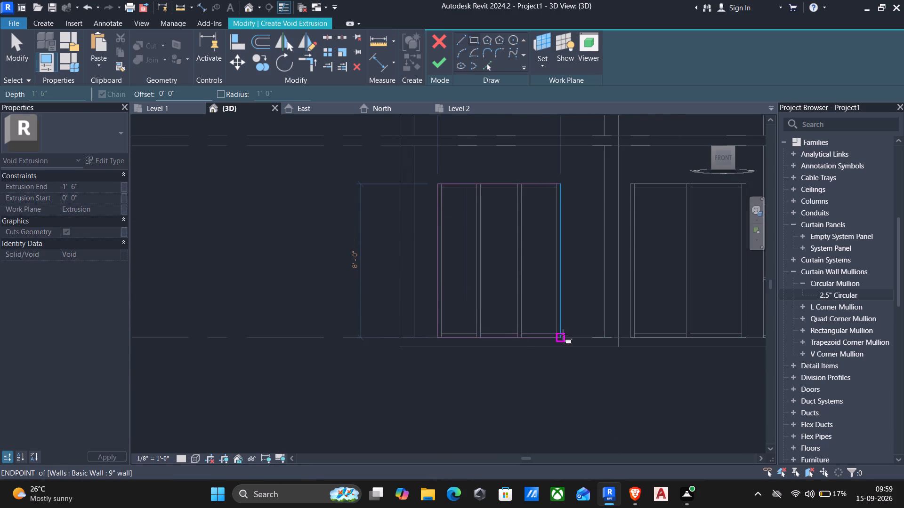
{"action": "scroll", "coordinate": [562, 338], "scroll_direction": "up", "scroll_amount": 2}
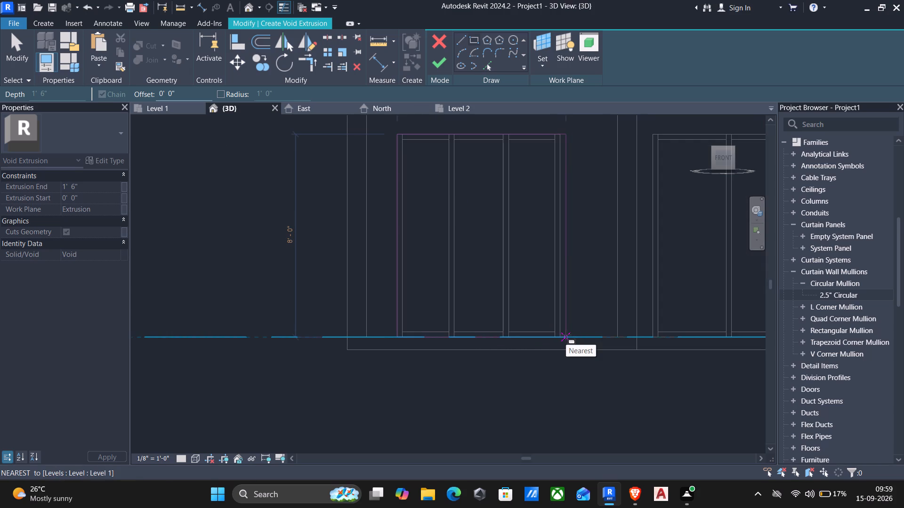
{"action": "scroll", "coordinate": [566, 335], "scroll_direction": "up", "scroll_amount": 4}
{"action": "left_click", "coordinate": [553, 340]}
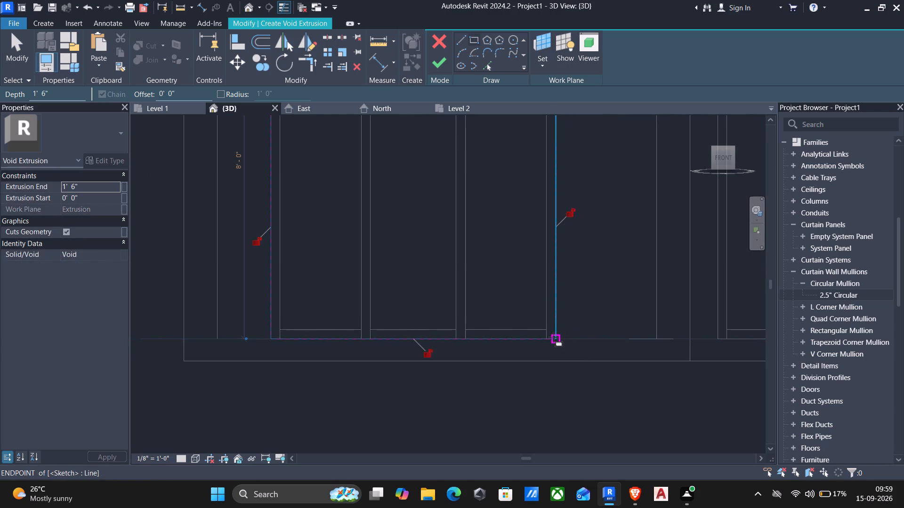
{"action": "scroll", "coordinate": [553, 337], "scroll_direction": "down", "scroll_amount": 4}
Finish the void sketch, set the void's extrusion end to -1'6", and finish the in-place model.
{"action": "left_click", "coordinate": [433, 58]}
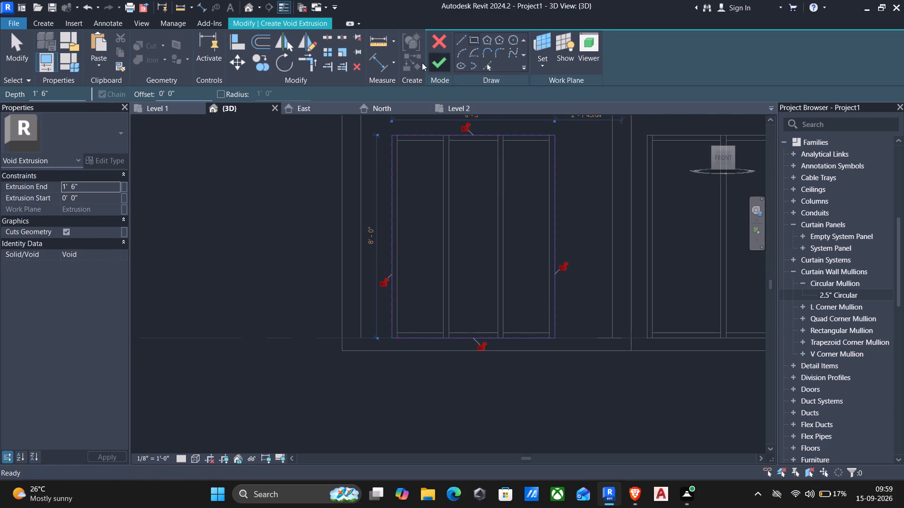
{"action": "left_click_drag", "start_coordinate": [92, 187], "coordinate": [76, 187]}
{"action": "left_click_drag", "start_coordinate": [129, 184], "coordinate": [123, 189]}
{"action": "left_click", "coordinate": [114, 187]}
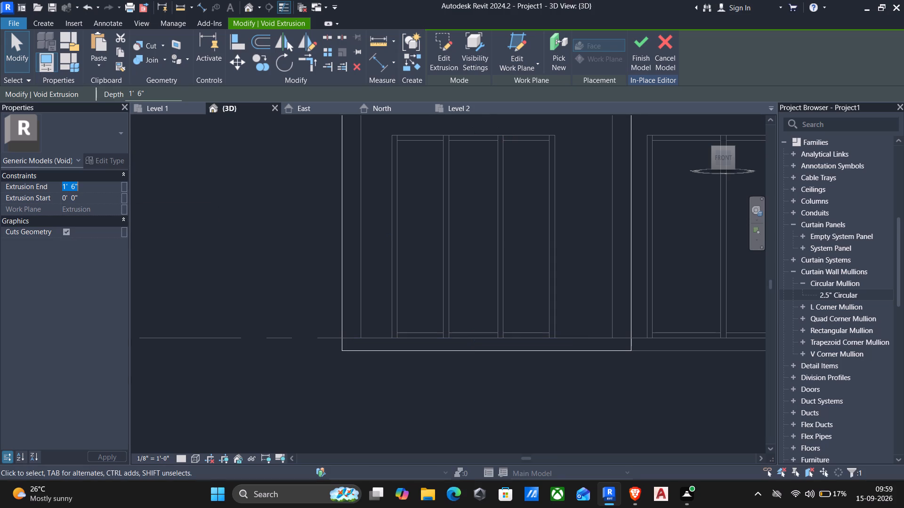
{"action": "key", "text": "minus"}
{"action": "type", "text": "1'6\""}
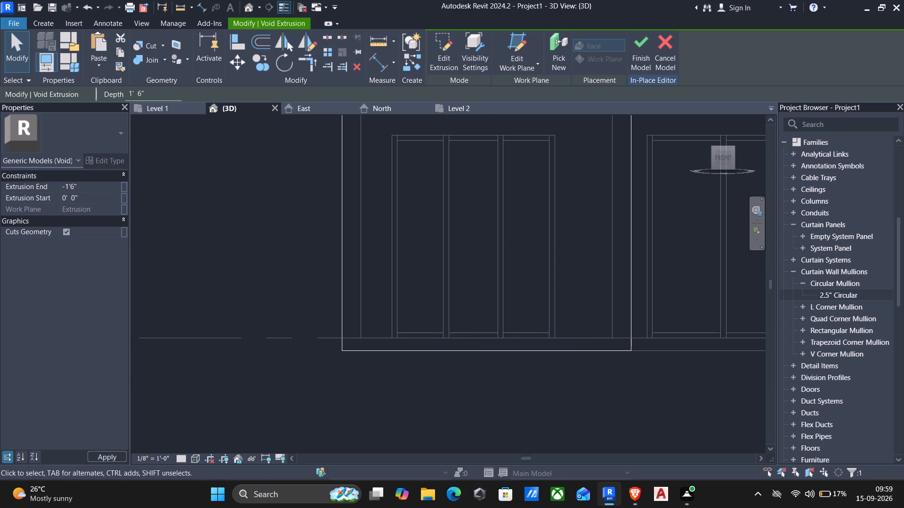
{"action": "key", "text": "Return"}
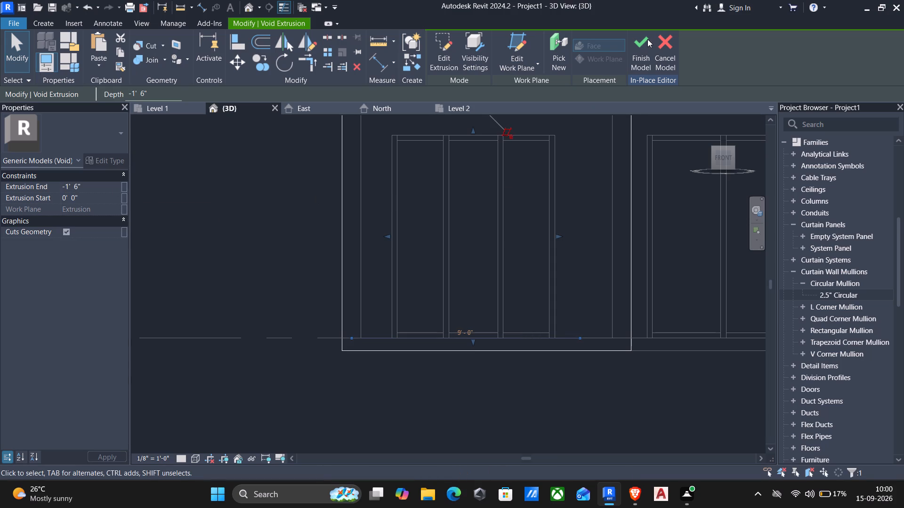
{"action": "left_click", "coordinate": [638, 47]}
Set the 3D view to the Shaded visual style and examine the front bay extrusion for window openings.
{"action": "scroll", "coordinate": [504, 167], "scroll_direction": "down", "scroll_amount": 5}
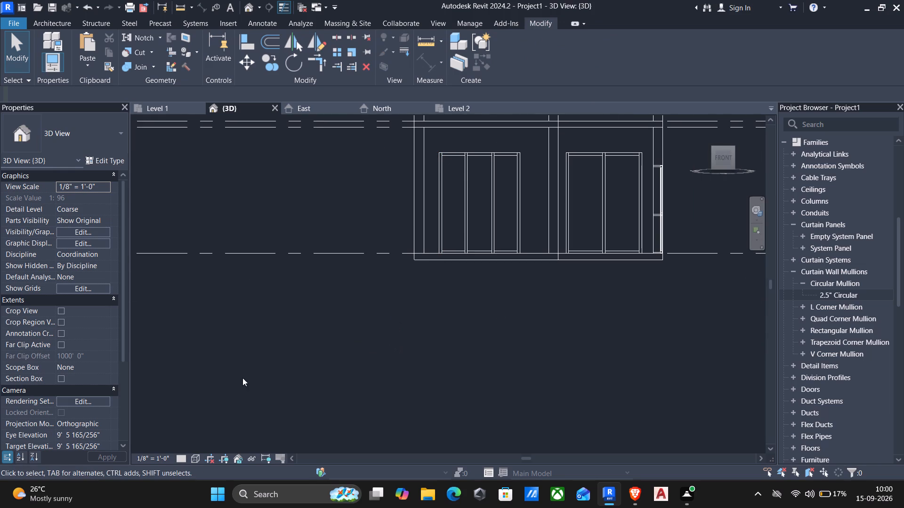
{"action": "left_click", "coordinate": [196, 454]}
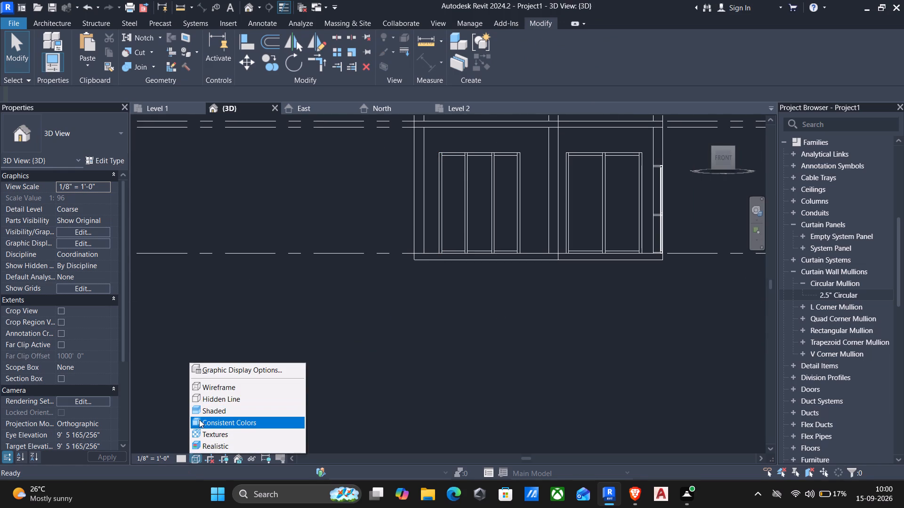
{"action": "left_click", "coordinate": [195, 413]}
{"action": "scroll", "coordinate": [353, 368], "scroll_direction": "down", "scroll_amount": 3}
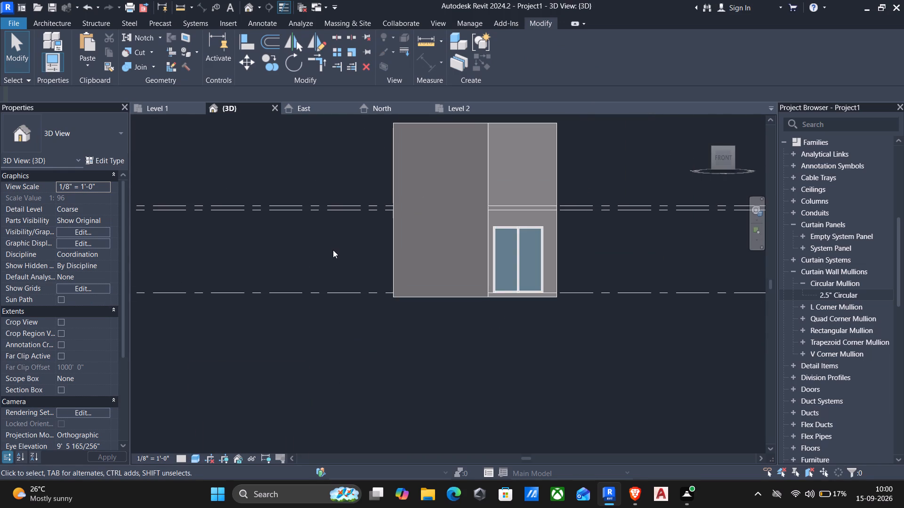
{"action": "scroll", "coordinate": [332, 251], "scroll_direction": "down", "scroll_amount": 2}
{"action": "middle_click_drag", "start_coordinate": [331, 261], "coordinate": [403, 281], "text": "shift"}
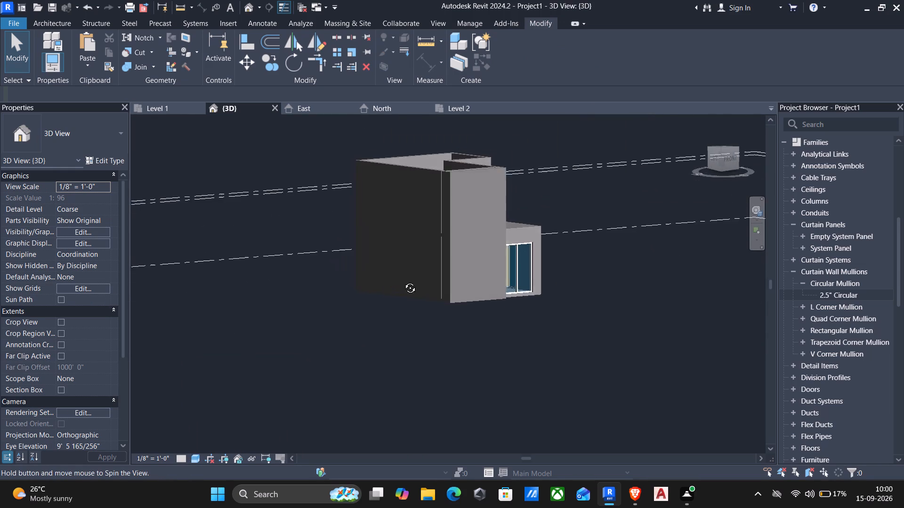
{"action": "middle_click_drag", "start_coordinate": [403, 281], "coordinate": [436, 357], "text": "shift"}
{"action": "scroll", "coordinate": [512, 276], "scroll_direction": "up", "scroll_amount": 3}
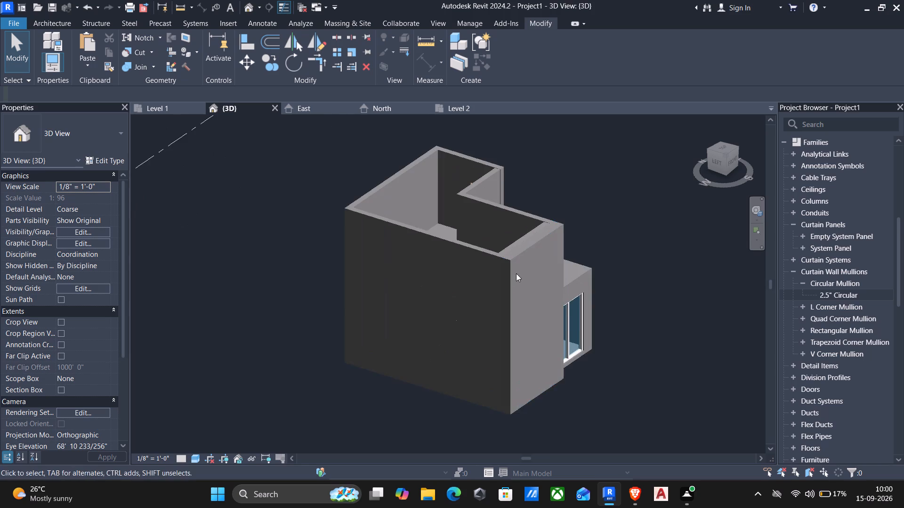
{"action": "left_click", "coordinate": [507, 258]}
{"action": "scroll", "coordinate": [523, 272], "scroll_direction": "down", "scroll_amount": 2}
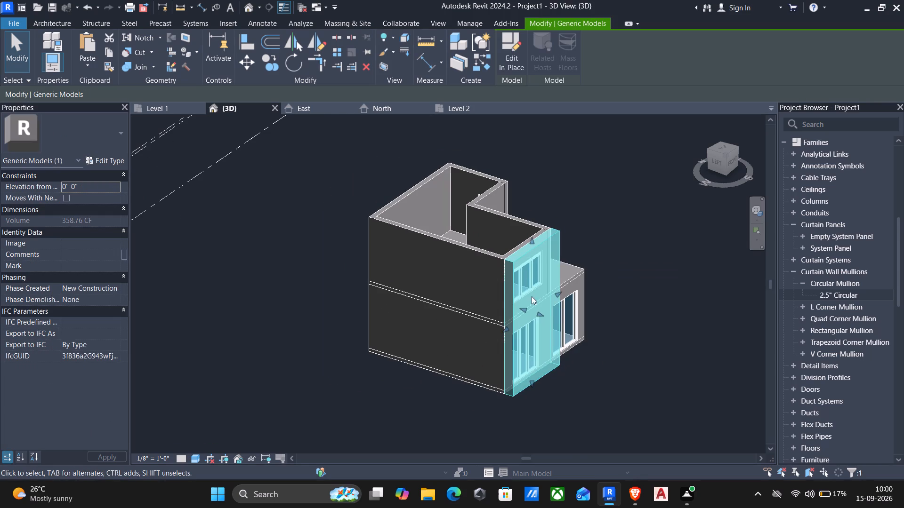
{"action": "key", "text": "Escape"}
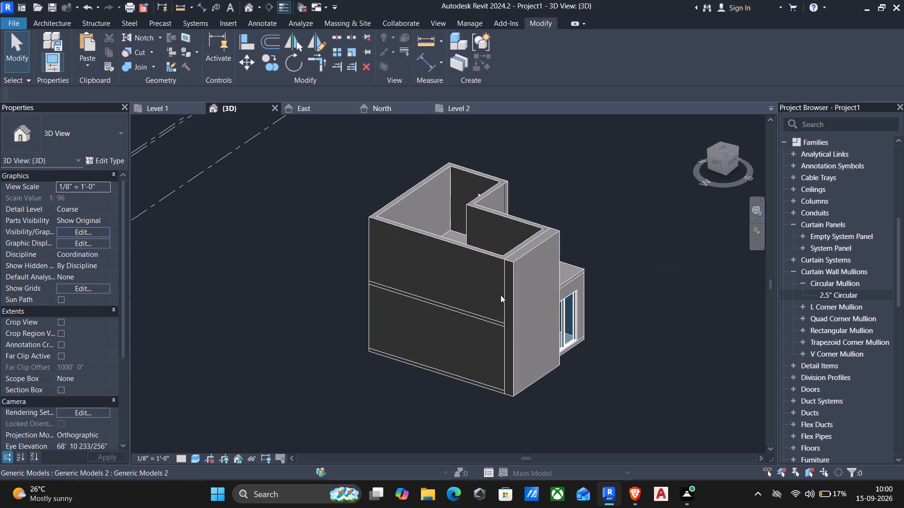
Set the 3D view to the Wireframe visual style and examine the front bay extrusion around its windows.
{"action": "left_click", "coordinate": [196, 459]}
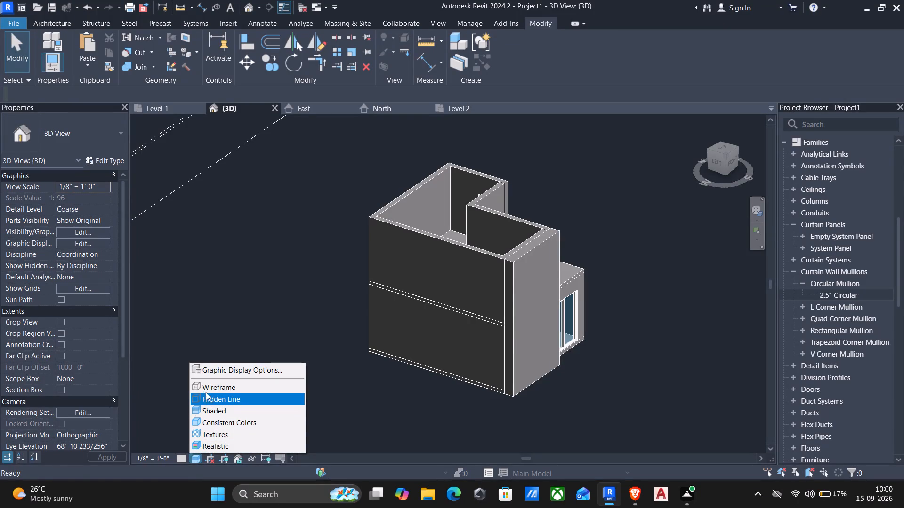
{"action": "left_click", "coordinate": [205, 388]}
{"action": "middle_click_drag", "start_coordinate": [575, 286], "coordinate": [546, 290], "text": "shift"}
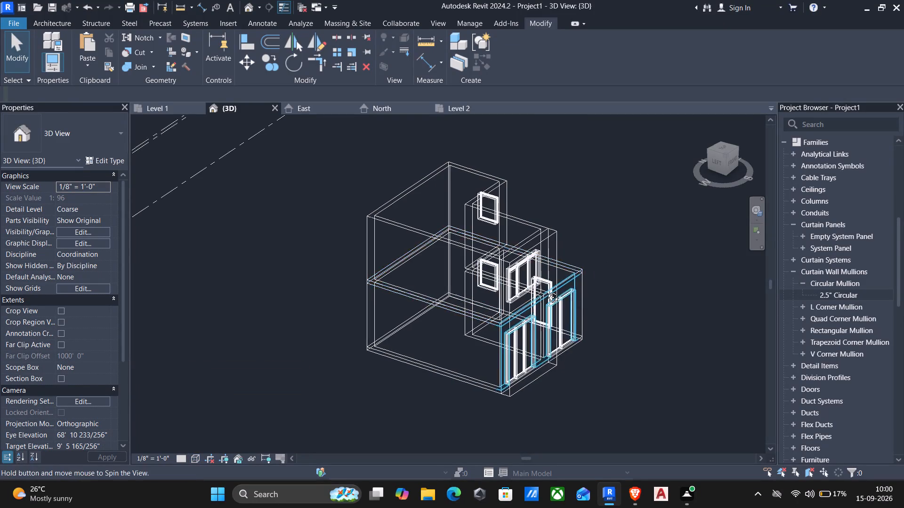
{"action": "middle_click_drag", "start_coordinate": [546, 290], "coordinate": [503, 297], "text": "shift"}
{"action": "scroll", "coordinate": [412, 214], "scroll_direction": "up", "scroll_amount": 4}
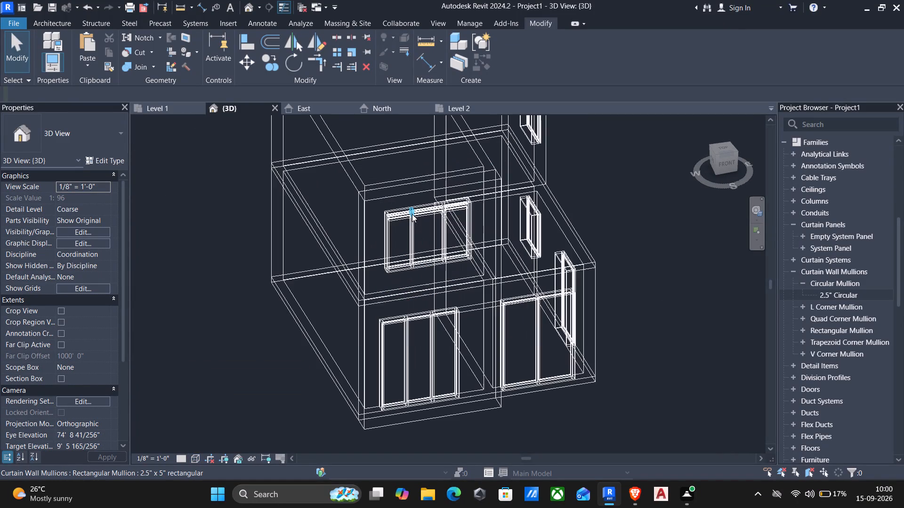
{"action": "left_click", "coordinate": [394, 210]}
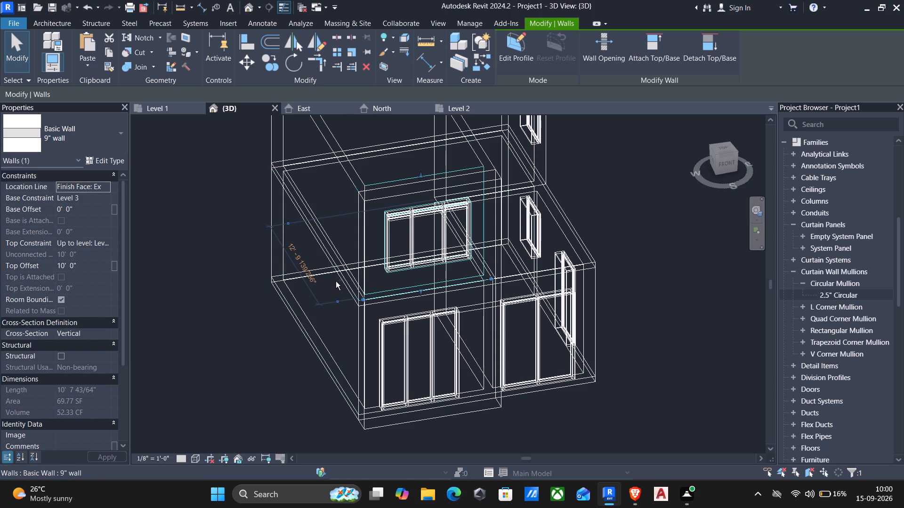
{"action": "middle_click_drag", "start_coordinate": [335, 281], "coordinate": [363, 223], "text": "shift"}
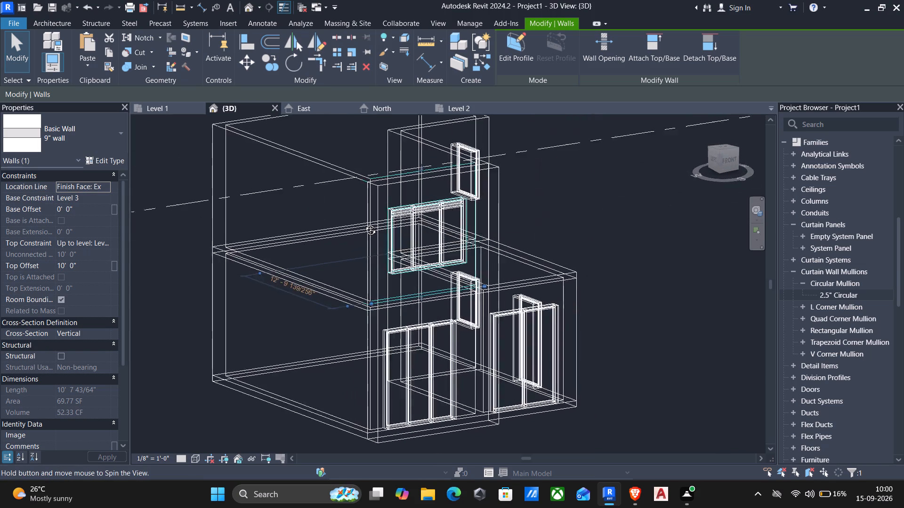
{"action": "middle_click_drag", "start_coordinate": [363, 223], "coordinate": [419, 235], "text": "shift"}
{"action": "key", "text": "Escape"}
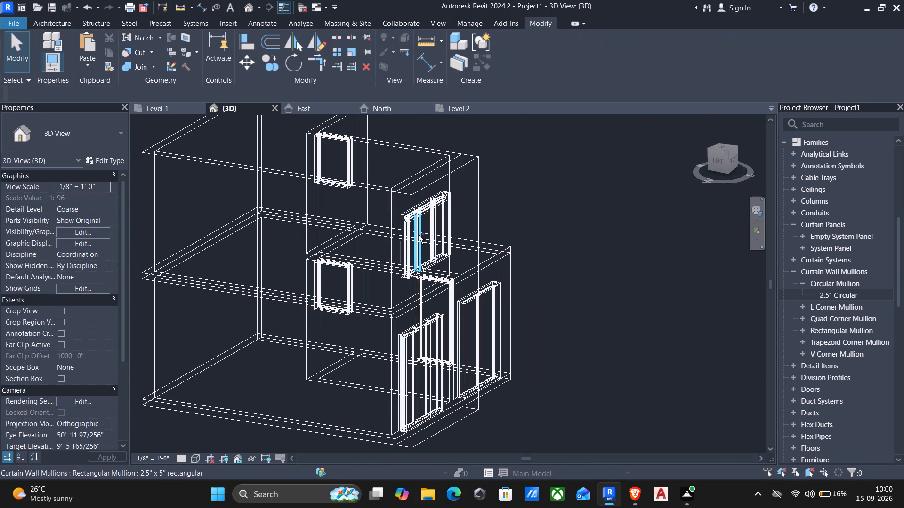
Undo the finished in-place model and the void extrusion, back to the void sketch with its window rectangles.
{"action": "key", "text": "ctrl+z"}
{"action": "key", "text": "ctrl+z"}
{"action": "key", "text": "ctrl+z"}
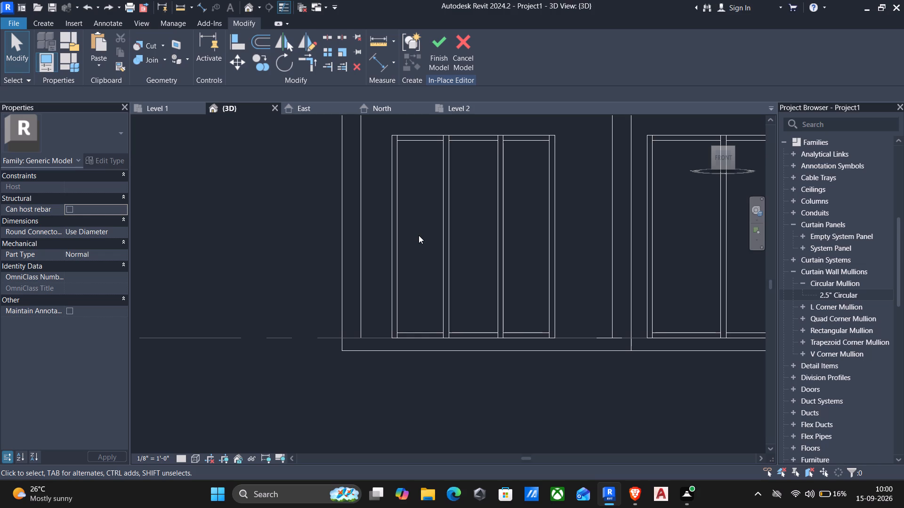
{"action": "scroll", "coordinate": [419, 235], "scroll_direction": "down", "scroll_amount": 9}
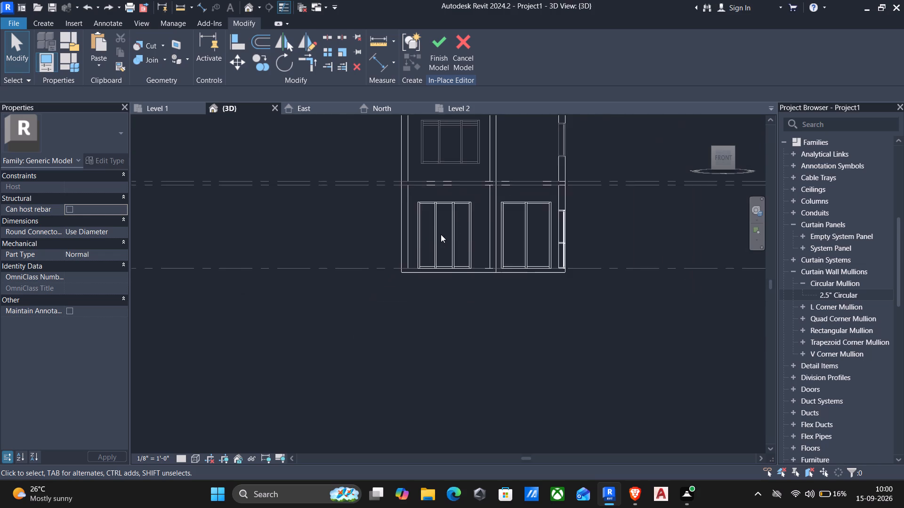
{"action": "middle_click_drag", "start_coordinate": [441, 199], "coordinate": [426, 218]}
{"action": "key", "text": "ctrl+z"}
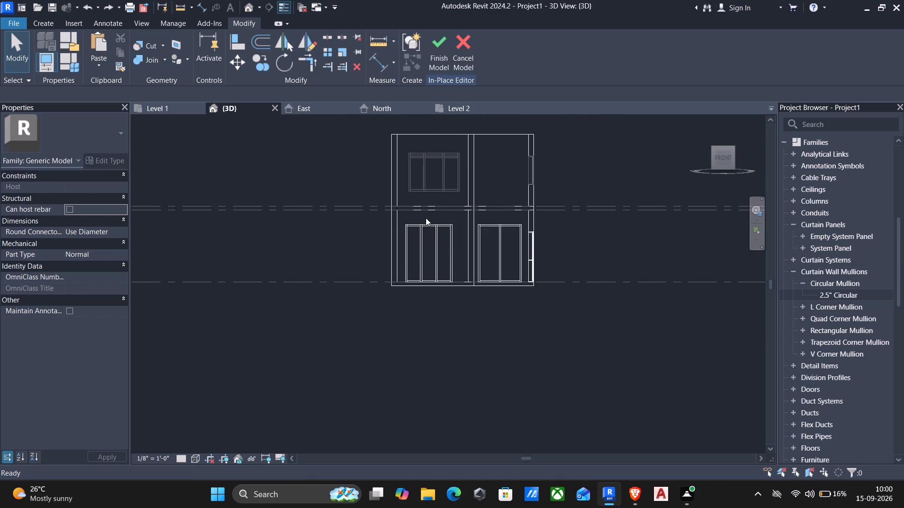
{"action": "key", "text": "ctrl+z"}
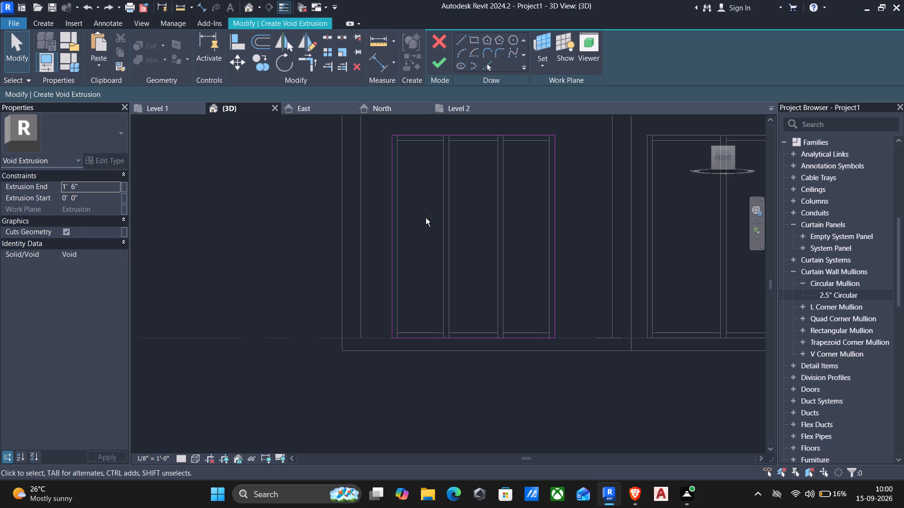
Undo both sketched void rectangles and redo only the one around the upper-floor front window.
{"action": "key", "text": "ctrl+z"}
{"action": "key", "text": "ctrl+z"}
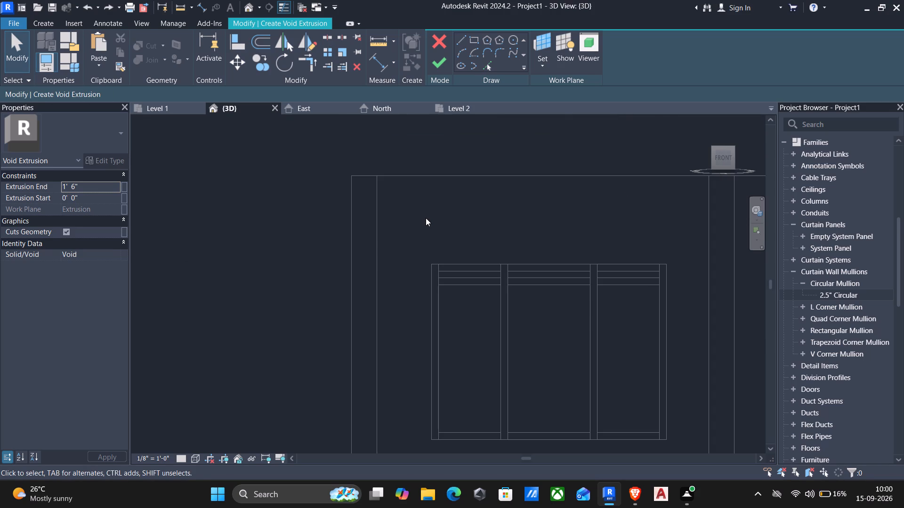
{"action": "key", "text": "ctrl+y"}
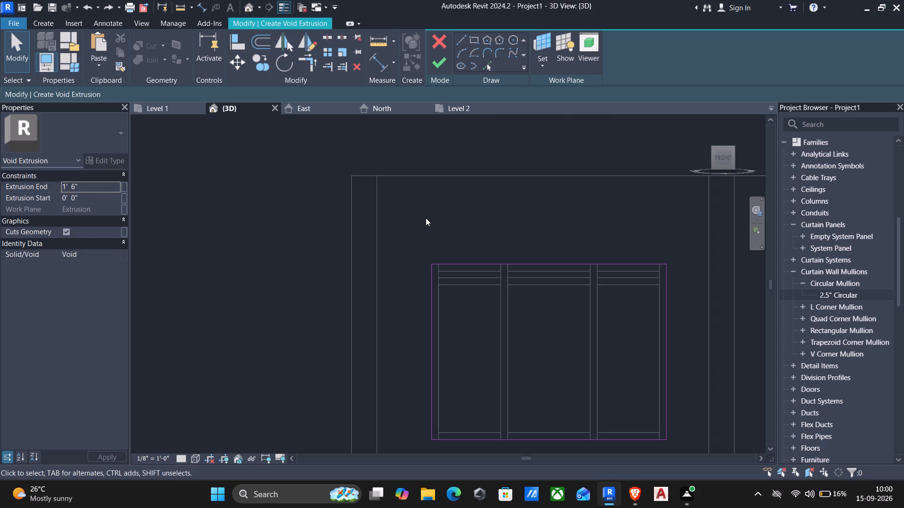
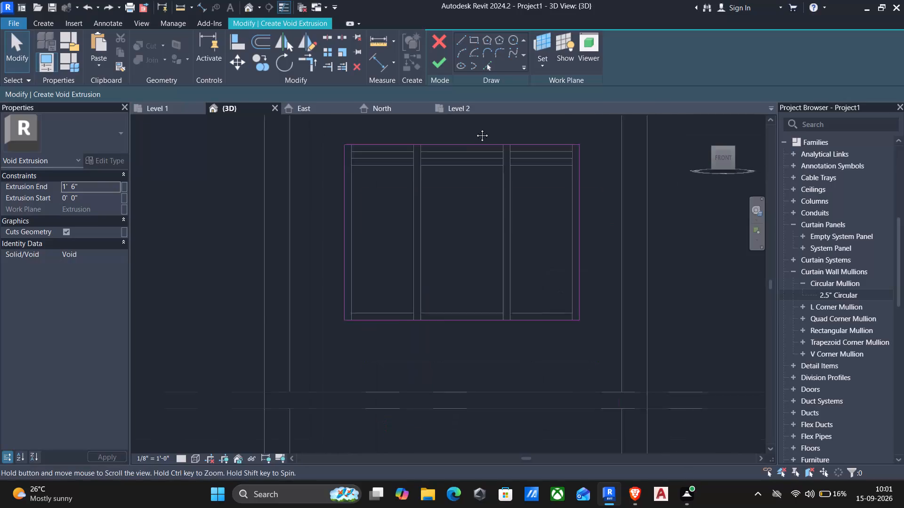
Sketch a void rectangle about 8' tall around the three-panel ground-floor front storefront, from its top corner to its opposite bottom corner.
{"action": "scroll", "coordinate": [468, 144], "scroll_direction": "down", "scroll_amount": 2}
{"action": "middle_click_drag", "start_coordinate": [450, 207], "coordinate": [476, 206]}
{"action": "left_click", "coordinate": [470, 37]}
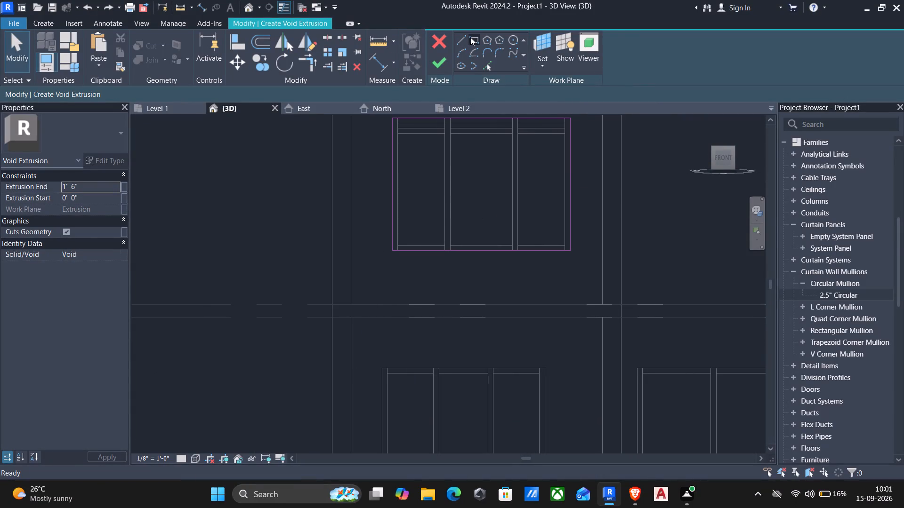
{"action": "middle_click_drag", "start_coordinate": [356, 189], "coordinate": [378, 132]}
{"action": "scroll", "coordinate": [355, 261], "scroll_direction": "down", "scroll_amount": 2}
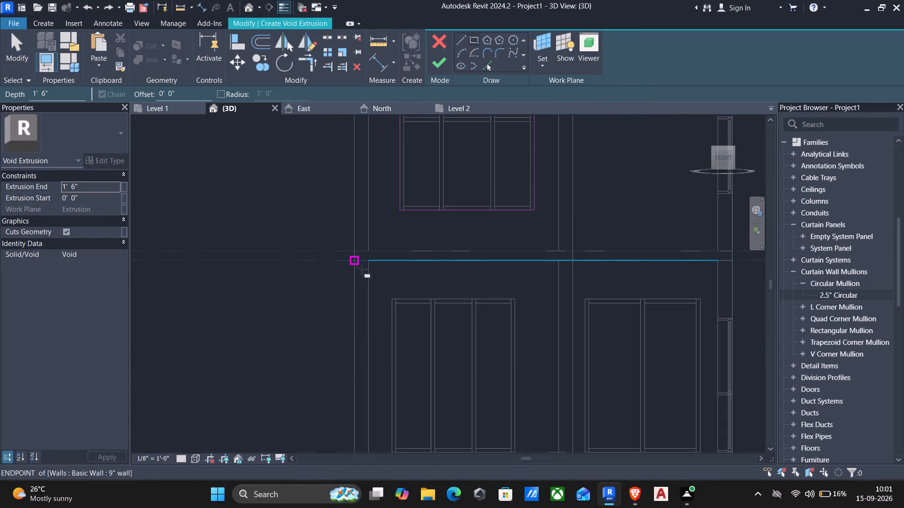
{"action": "left_click", "coordinate": [390, 299]}
{"action": "scroll", "coordinate": [436, 322], "scroll_direction": "down", "scroll_amount": 2}
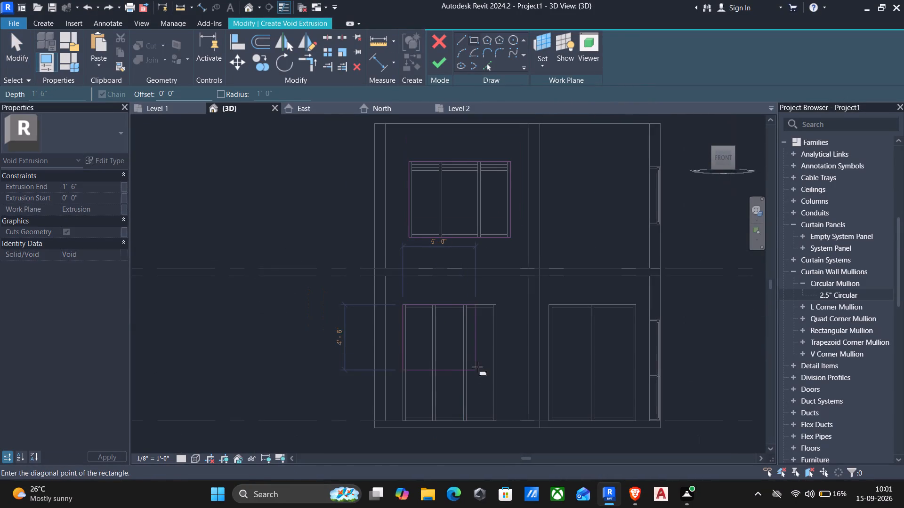
{"action": "middle_click_drag", "start_coordinate": [477, 367], "coordinate": [474, 279]}
{"action": "scroll", "coordinate": [491, 320], "scroll_direction": "up", "scroll_amount": 5}
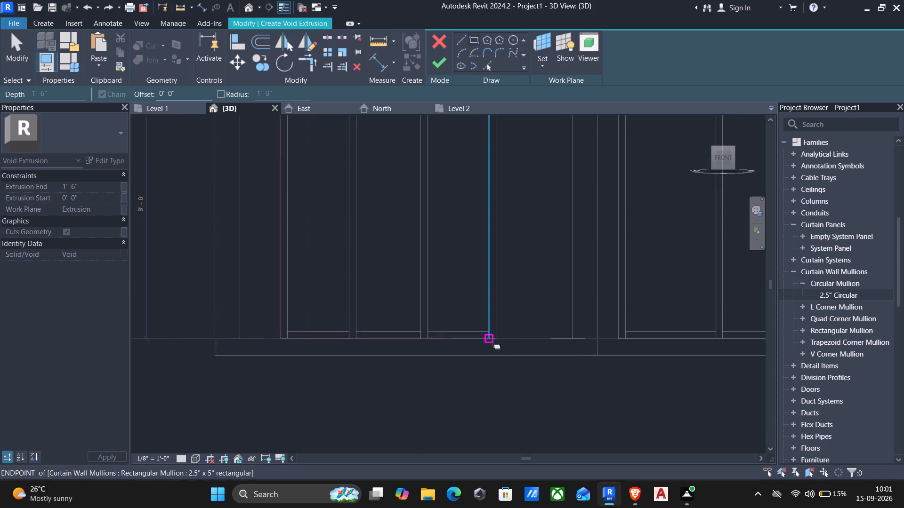
{"action": "scroll", "coordinate": [492, 340], "scroll_direction": "up", "scroll_amount": 2}
{"action": "left_click", "coordinate": [496, 337]}
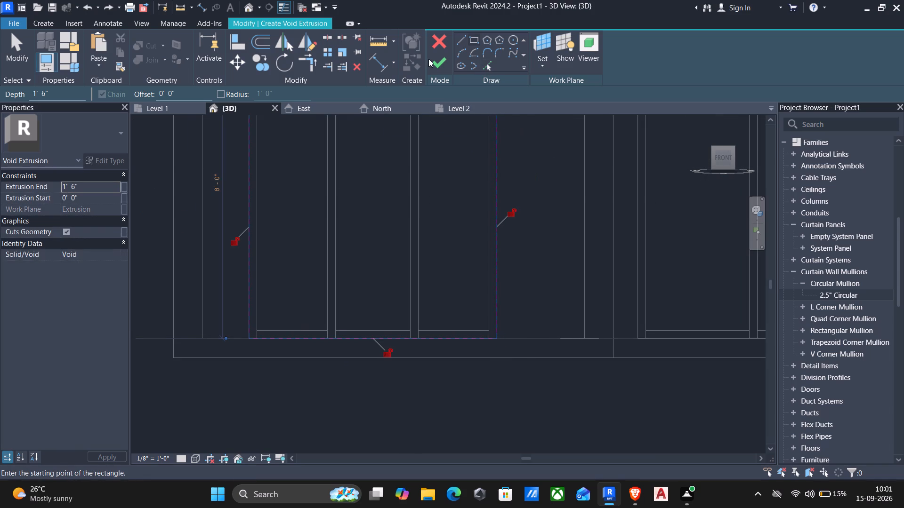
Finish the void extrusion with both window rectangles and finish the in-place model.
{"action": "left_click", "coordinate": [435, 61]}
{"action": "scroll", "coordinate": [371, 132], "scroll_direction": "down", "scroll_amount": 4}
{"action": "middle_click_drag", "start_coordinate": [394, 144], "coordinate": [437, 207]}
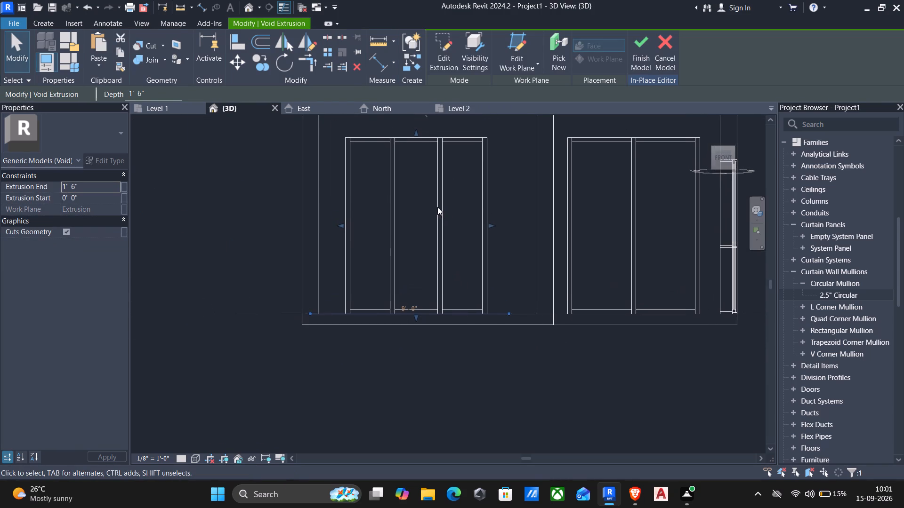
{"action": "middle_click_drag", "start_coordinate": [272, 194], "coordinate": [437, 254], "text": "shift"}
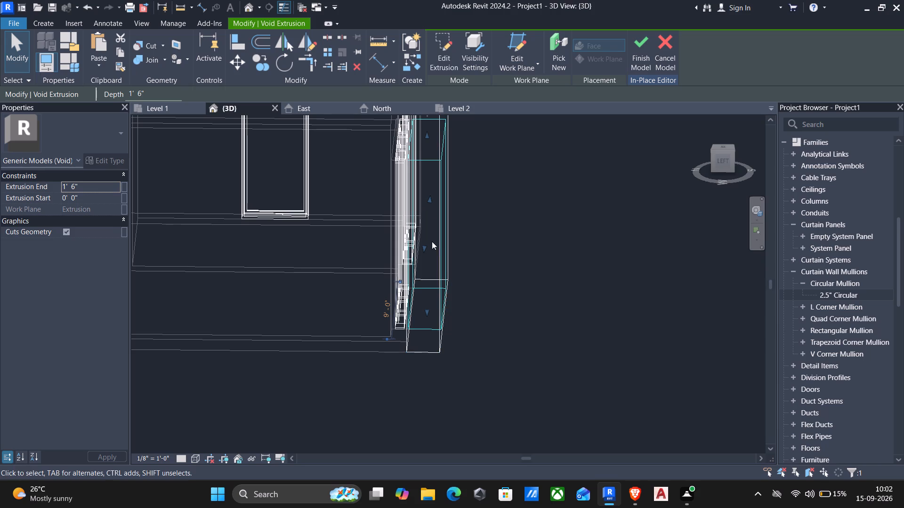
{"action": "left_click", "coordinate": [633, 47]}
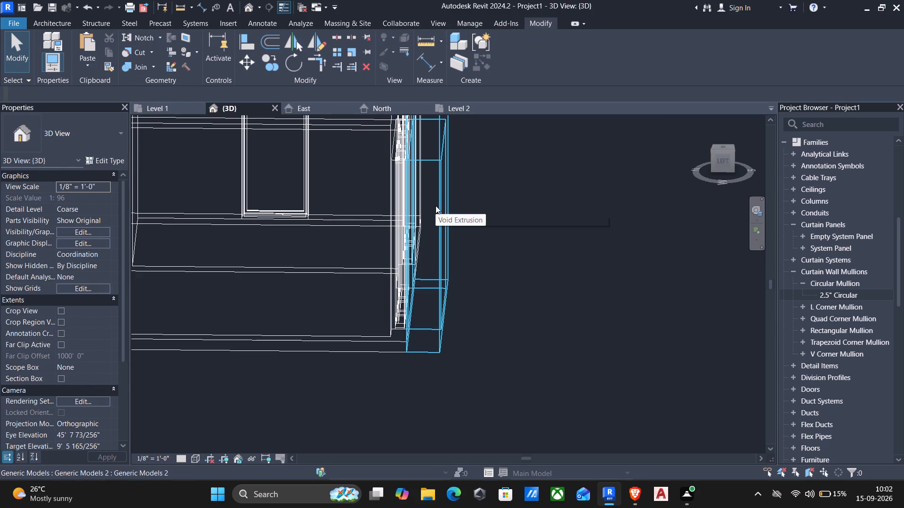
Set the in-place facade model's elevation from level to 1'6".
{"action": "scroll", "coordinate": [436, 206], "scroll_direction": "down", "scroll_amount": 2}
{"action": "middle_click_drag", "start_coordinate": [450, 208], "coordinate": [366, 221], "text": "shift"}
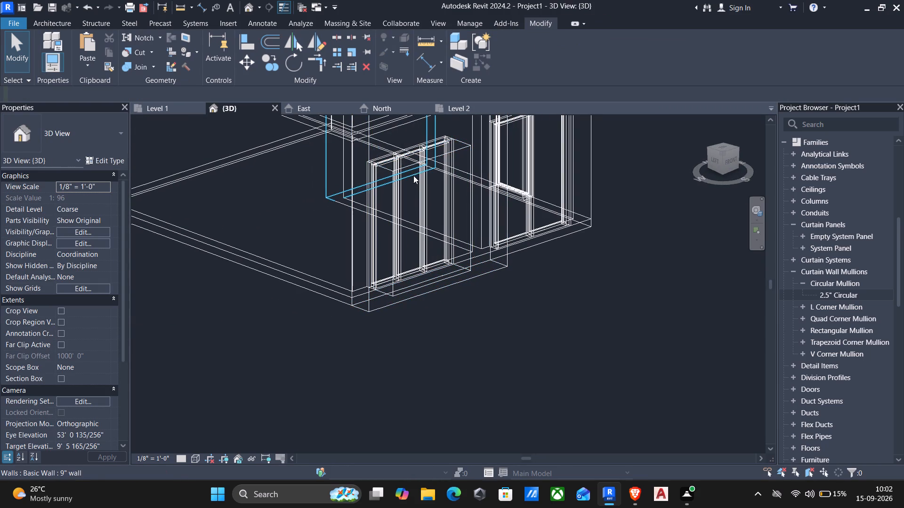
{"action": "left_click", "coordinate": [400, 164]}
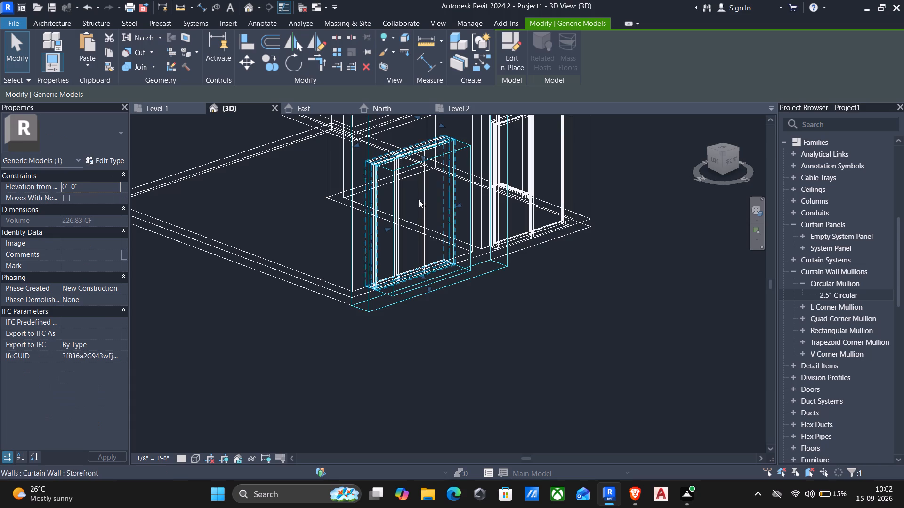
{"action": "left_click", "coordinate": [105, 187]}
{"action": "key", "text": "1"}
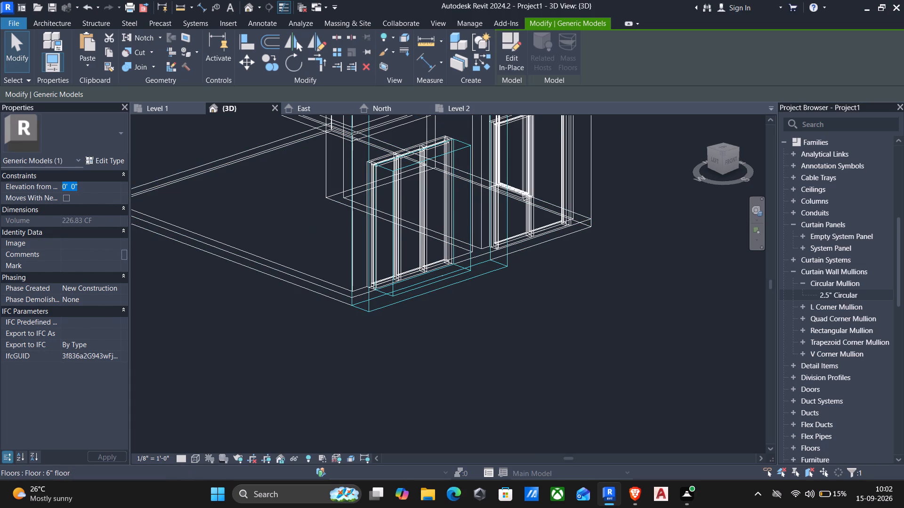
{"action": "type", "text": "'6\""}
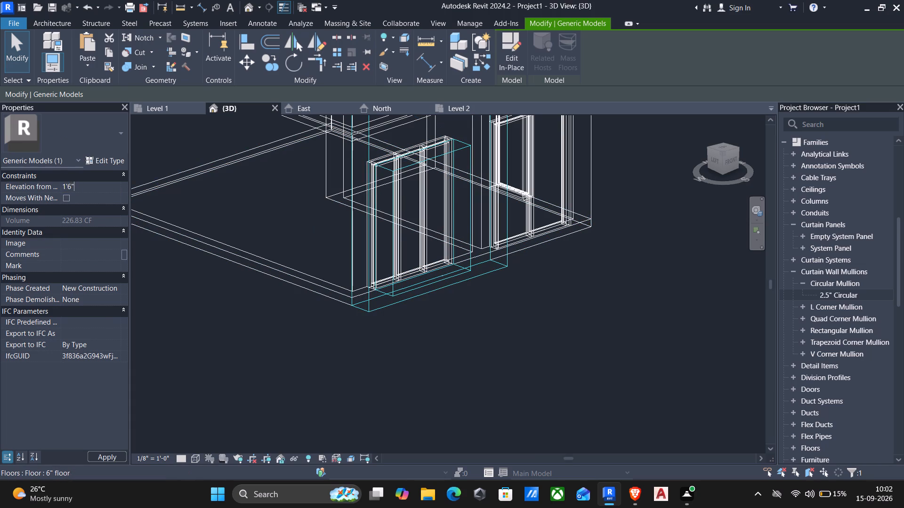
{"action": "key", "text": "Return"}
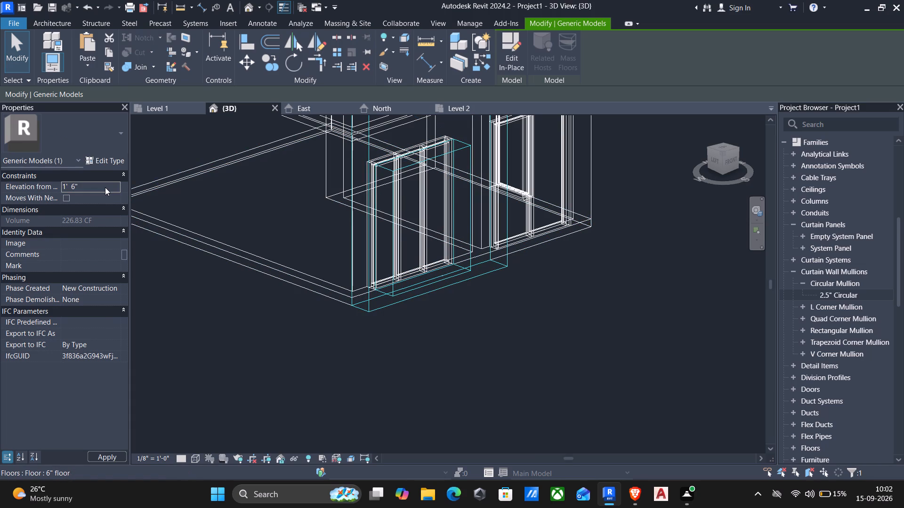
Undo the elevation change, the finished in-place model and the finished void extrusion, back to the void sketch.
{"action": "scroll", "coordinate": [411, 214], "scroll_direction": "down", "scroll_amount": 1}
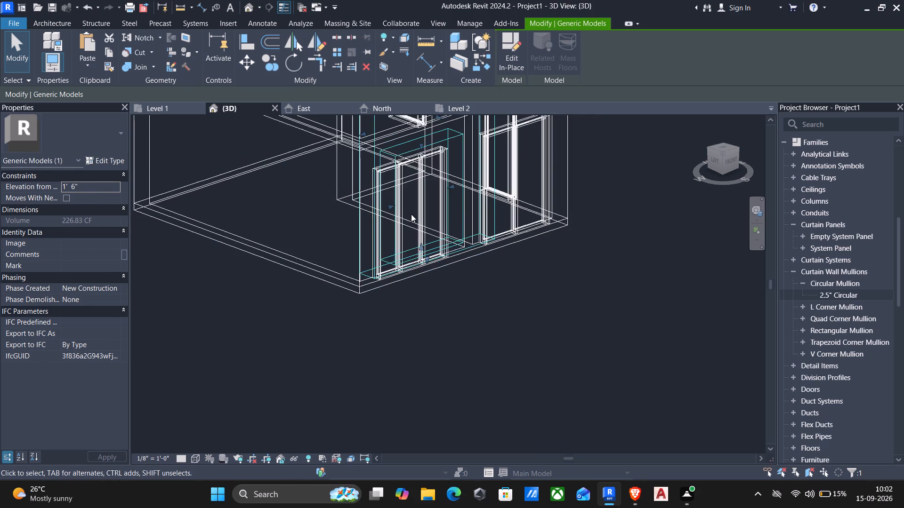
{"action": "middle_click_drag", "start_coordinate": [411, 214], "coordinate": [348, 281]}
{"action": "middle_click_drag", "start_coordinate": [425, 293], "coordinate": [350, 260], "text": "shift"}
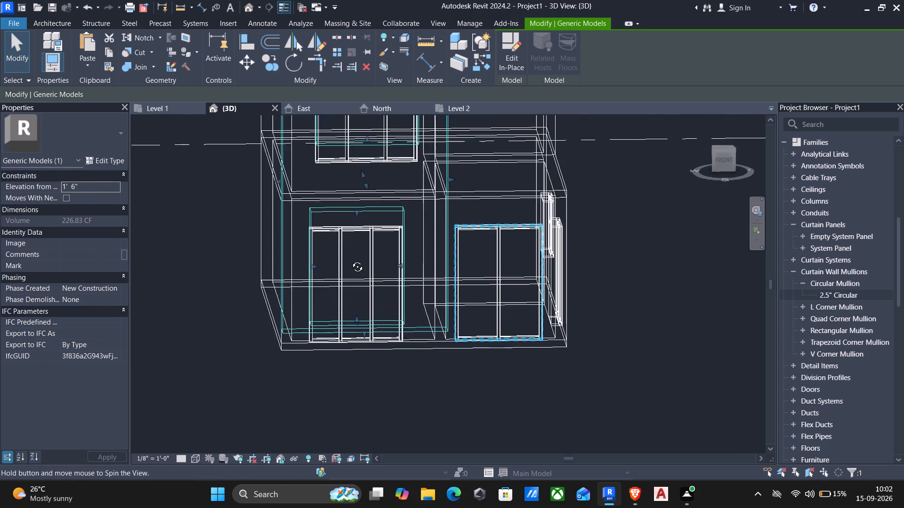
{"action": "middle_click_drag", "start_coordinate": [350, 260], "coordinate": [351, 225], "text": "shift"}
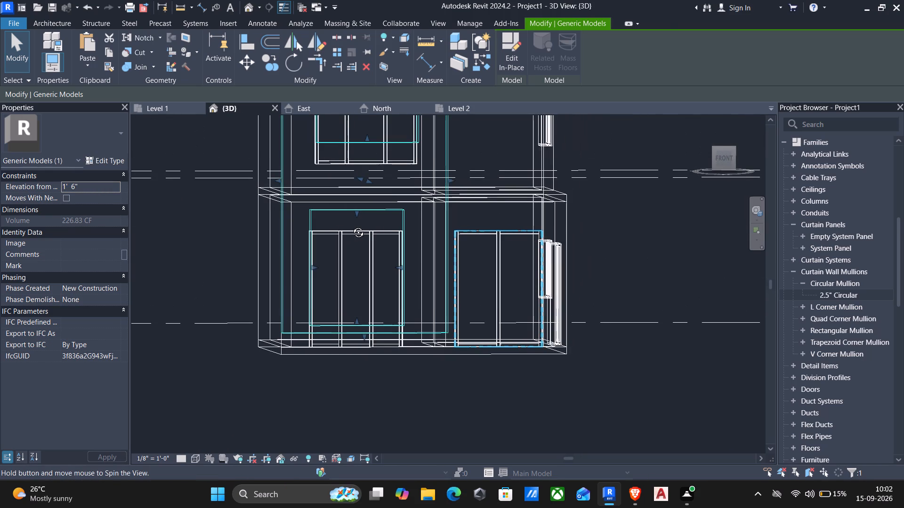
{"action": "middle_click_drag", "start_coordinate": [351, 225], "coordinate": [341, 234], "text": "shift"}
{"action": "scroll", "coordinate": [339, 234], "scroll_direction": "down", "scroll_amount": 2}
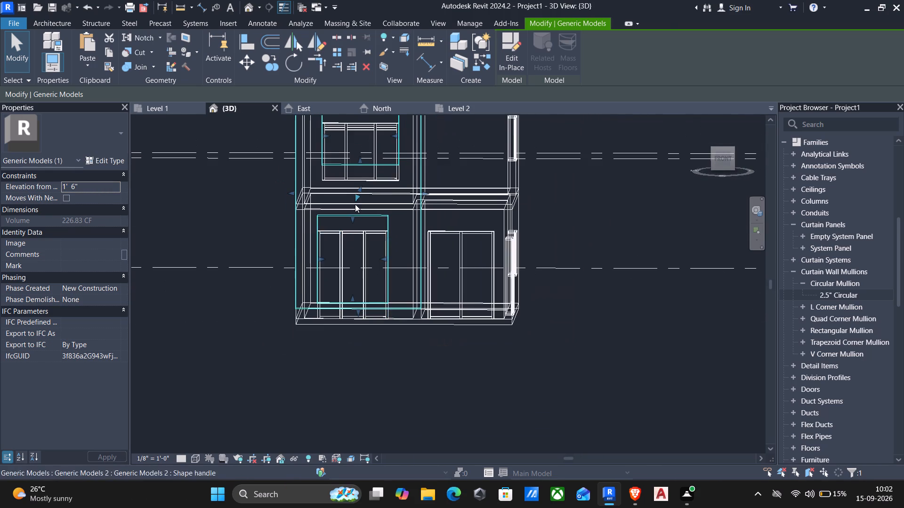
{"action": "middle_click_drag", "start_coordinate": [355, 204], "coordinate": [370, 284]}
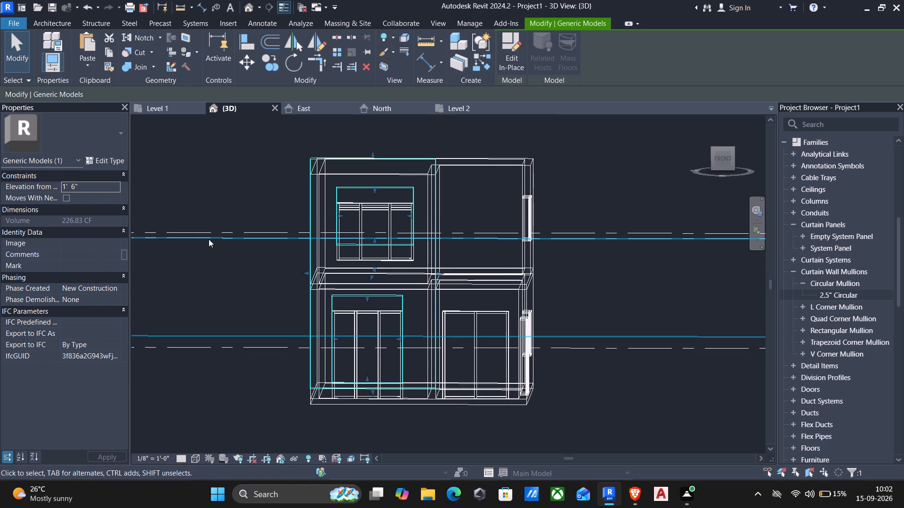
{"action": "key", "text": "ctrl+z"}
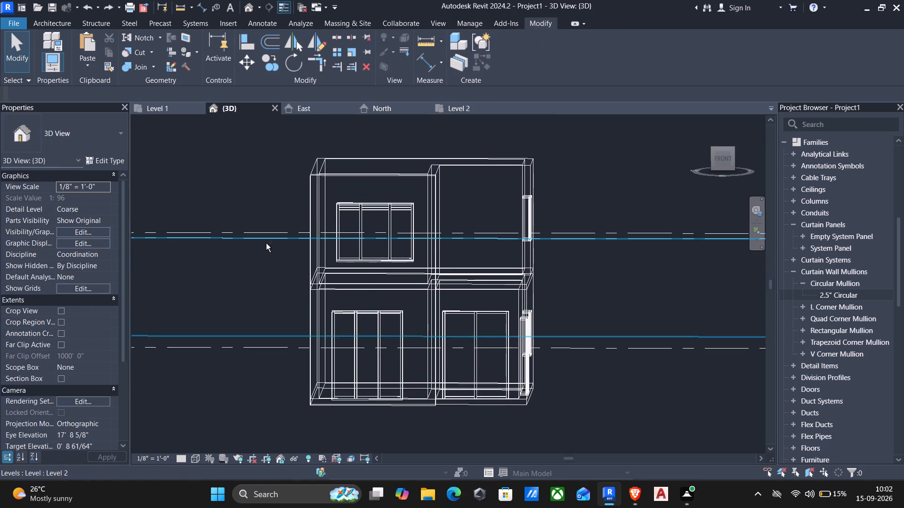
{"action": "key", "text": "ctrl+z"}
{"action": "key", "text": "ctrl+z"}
Set the void extrusion's Extrusion End to 1'6".
{"action": "scroll", "coordinate": [330, 270], "scroll_direction": "down", "scroll_amount": 3}
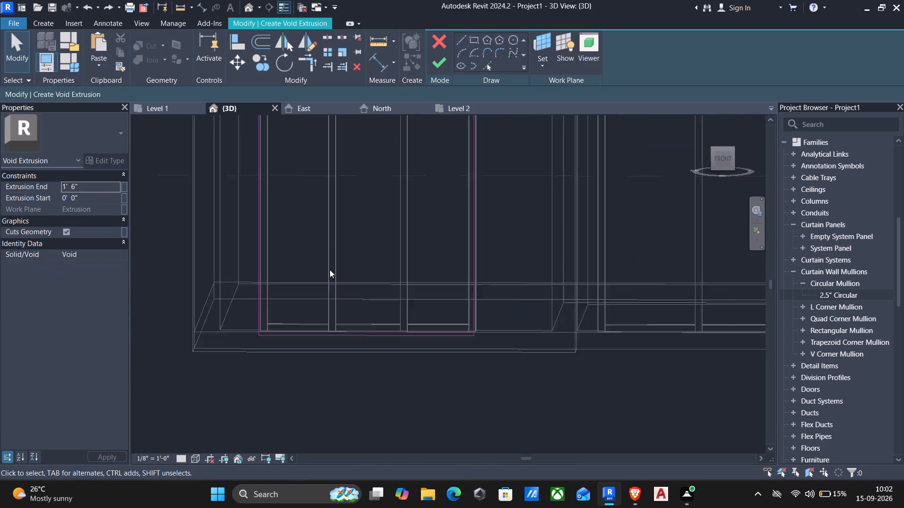
{"action": "scroll", "coordinate": [330, 270], "scroll_direction": "down", "scroll_amount": 1}
{"action": "scroll", "coordinate": [369, 316], "scroll_direction": "up", "scroll_amount": 4}
{"action": "scroll", "coordinate": [325, 312], "scroll_direction": "down", "scroll_amount": 4}
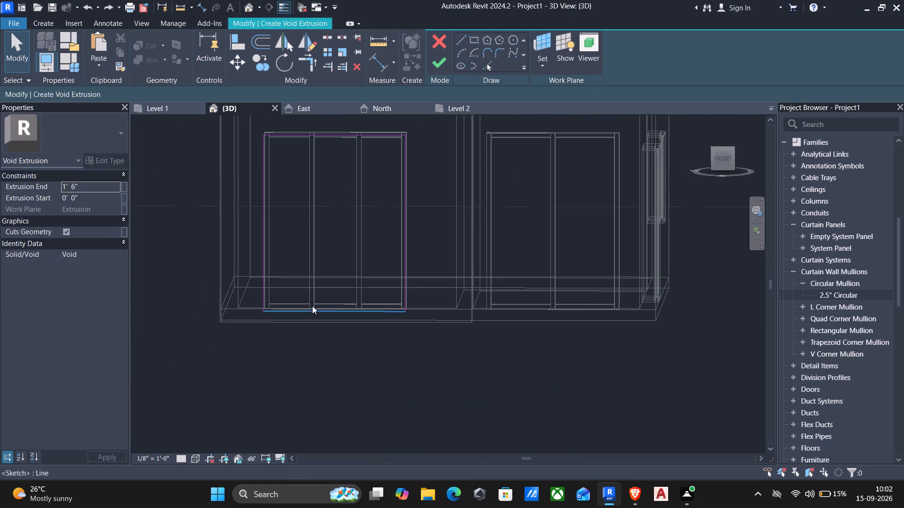
{"action": "middle_click_drag", "start_coordinate": [290, 319], "coordinate": [412, 340], "text": "shift"}
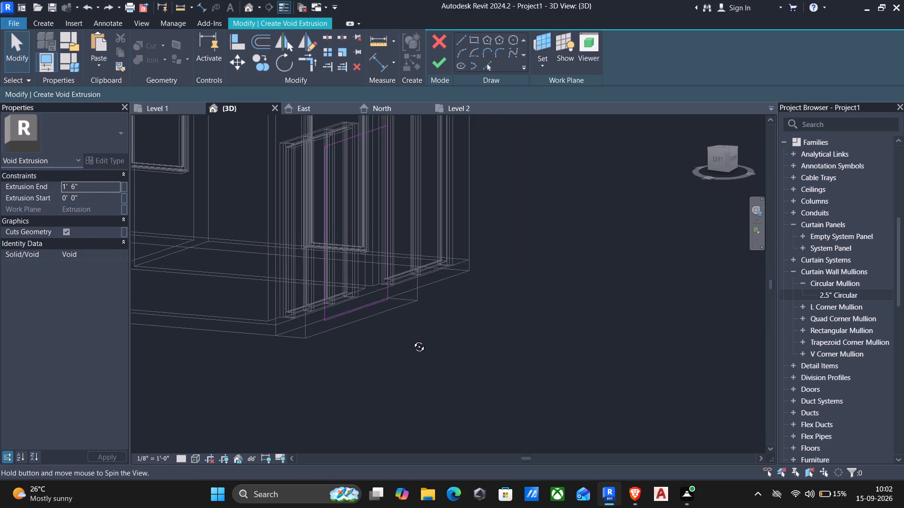
{"action": "middle_click_drag", "start_coordinate": [412, 340], "coordinate": [468, 366], "text": "shift"}
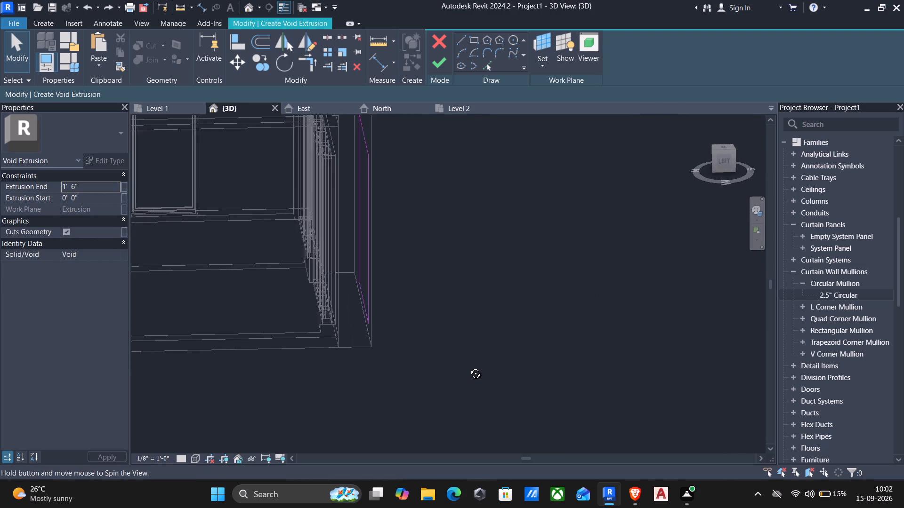
{"action": "middle_click_drag", "start_coordinate": [468, 366], "coordinate": [441, 363], "text": "shift"}
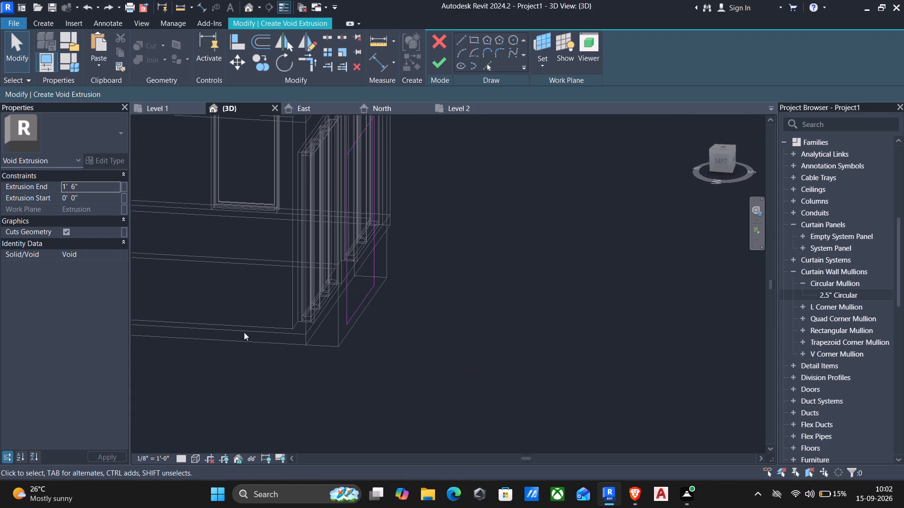
{"action": "left_click", "coordinate": [95, 187]}
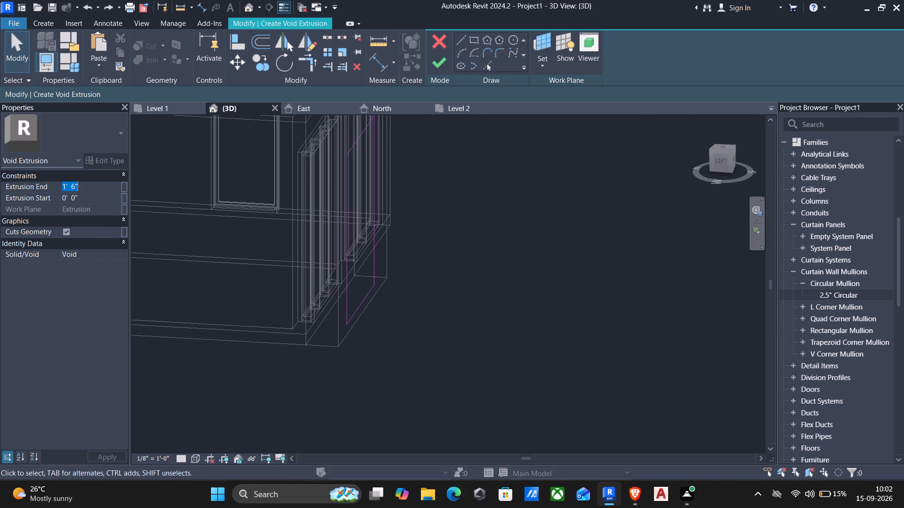
{"action": "type", "text": "1'"}
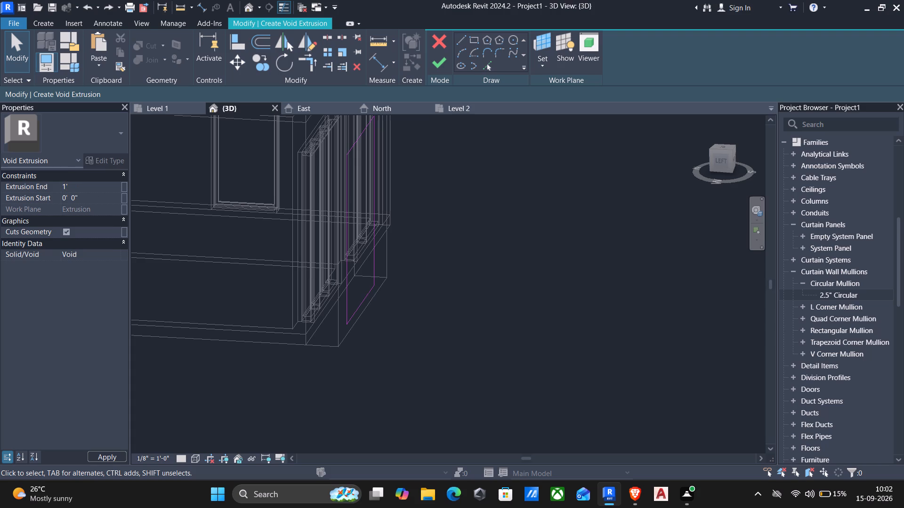
{"action": "type", "text": "6\""}
{"action": "key", "text": "Return"}
Finish the void extrusion sketch and finish the in-place model.
{"action": "left_click", "coordinate": [440, 69]}
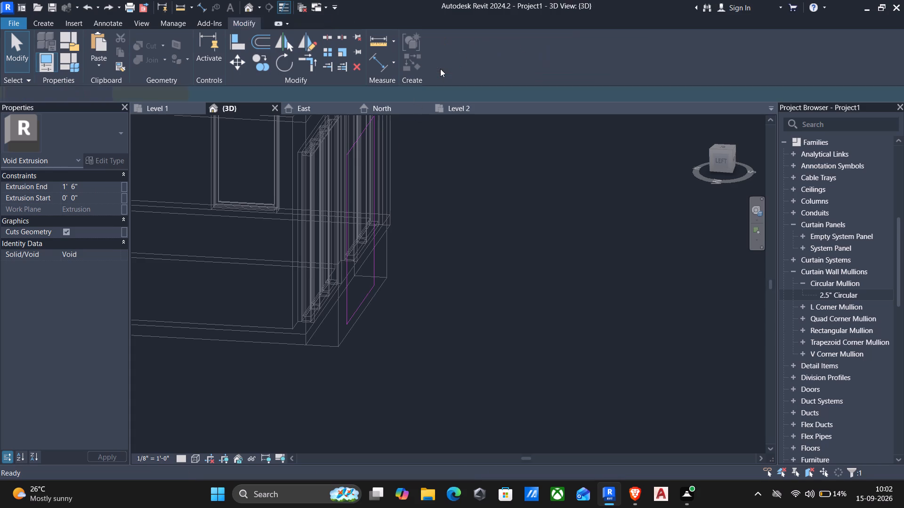
{"action": "scroll", "coordinate": [365, 214], "scroll_direction": "down", "scroll_amount": 1}
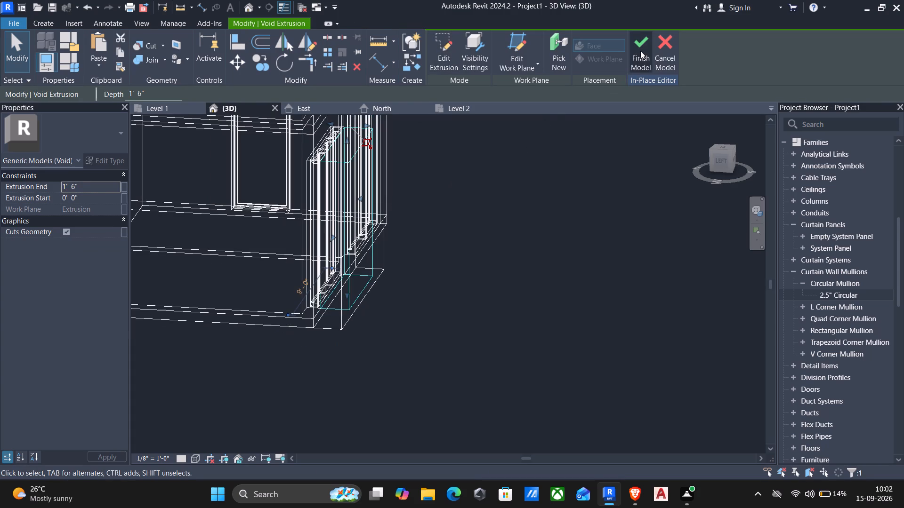
{"action": "left_click", "coordinate": [640, 51]}
Select the in-place facade model and examine its void openings against the front storefront and window from the side.
{"action": "scroll", "coordinate": [395, 226], "scroll_direction": "down", "scroll_amount": 2}
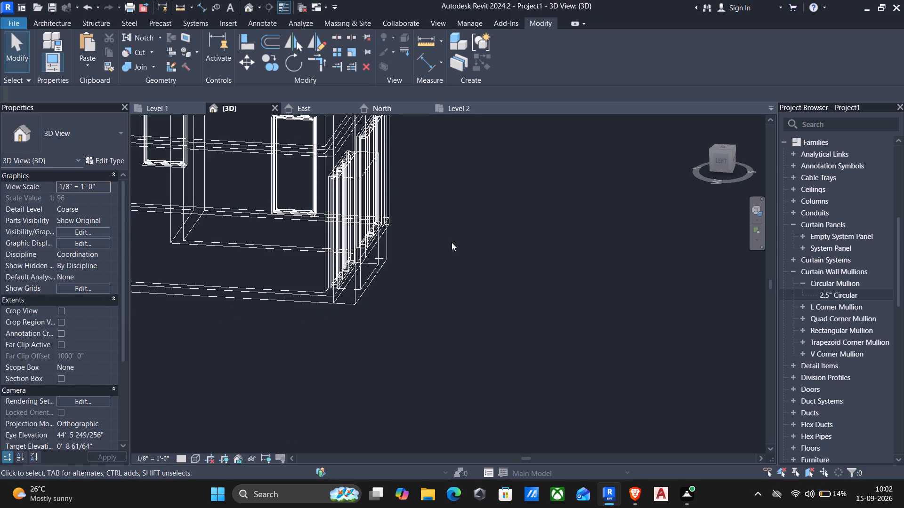
{"action": "middle_click_drag", "start_coordinate": [459, 246], "coordinate": [180, 227]}
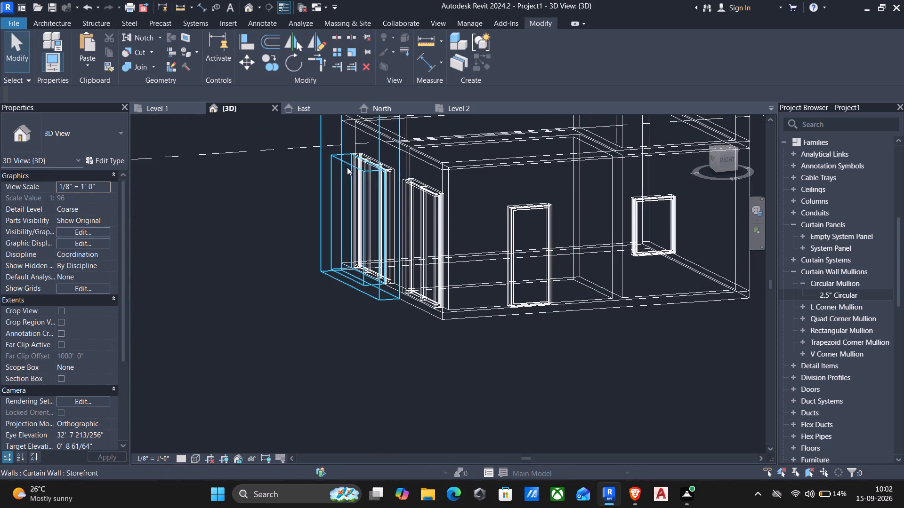
{"action": "left_click", "coordinate": [340, 160]}
{"action": "scroll", "coordinate": [357, 173], "scroll_direction": "down", "scroll_amount": 3}
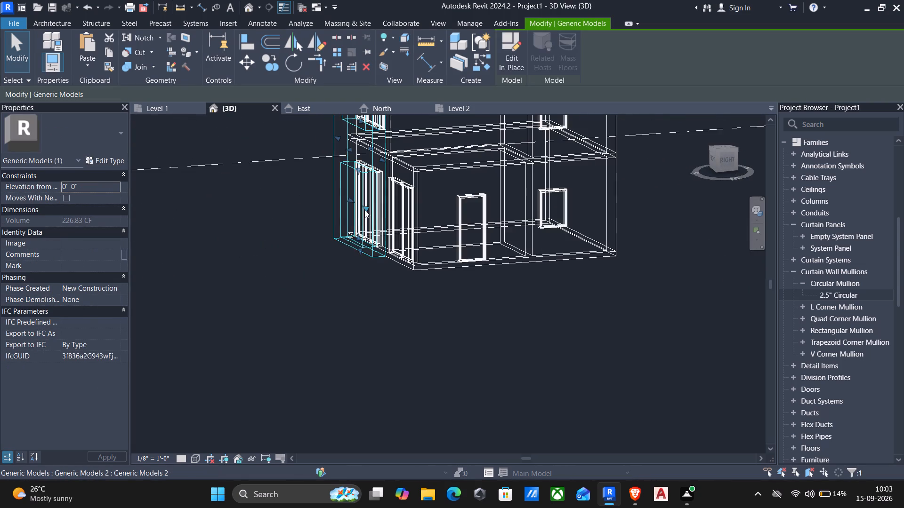
{"action": "scroll", "coordinate": [366, 211], "scroll_direction": "up", "scroll_amount": 4}
{"action": "middle_click_drag", "start_coordinate": [341, 211], "coordinate": [333, 216]}
{"action": "middle_click_drag", "start_coordinate": [321, 238], "coordinate": [319, 299]}
{"action": "scroll", "coordinate": [323, 316], "scroll_direction": "up", "scroll_amount": 1}
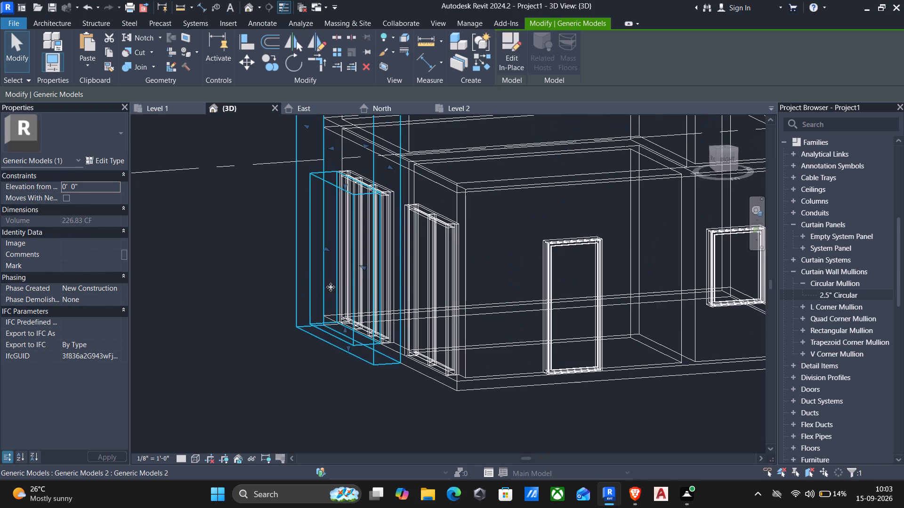
{"action": "scroll", "coordinate": [405, 270], "scroll_direction": "down", "scroll_amount": 3}
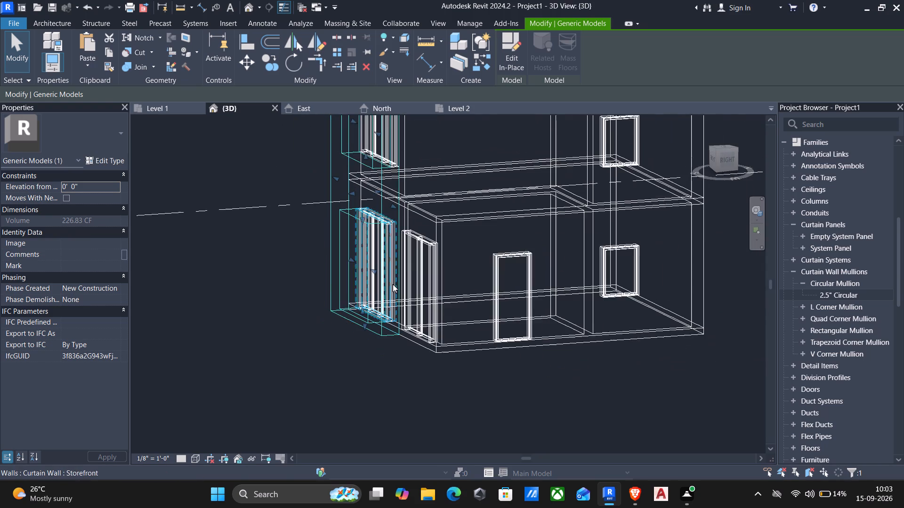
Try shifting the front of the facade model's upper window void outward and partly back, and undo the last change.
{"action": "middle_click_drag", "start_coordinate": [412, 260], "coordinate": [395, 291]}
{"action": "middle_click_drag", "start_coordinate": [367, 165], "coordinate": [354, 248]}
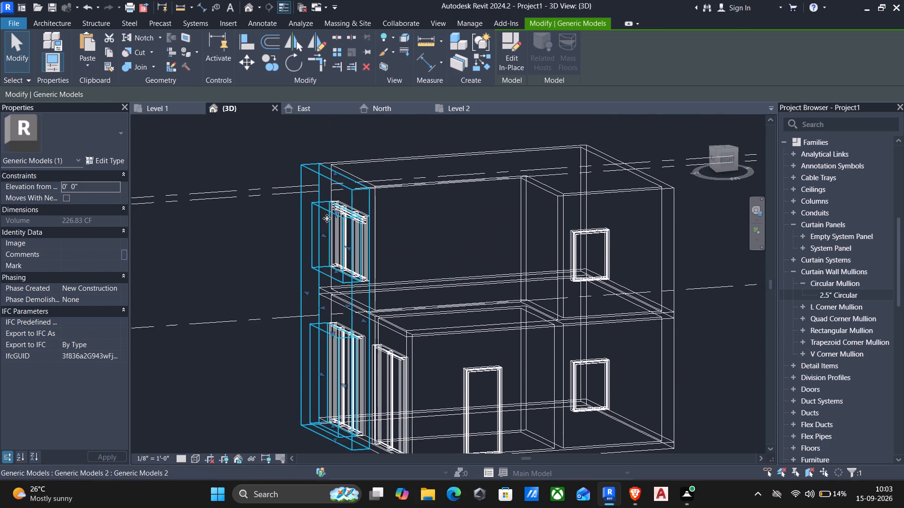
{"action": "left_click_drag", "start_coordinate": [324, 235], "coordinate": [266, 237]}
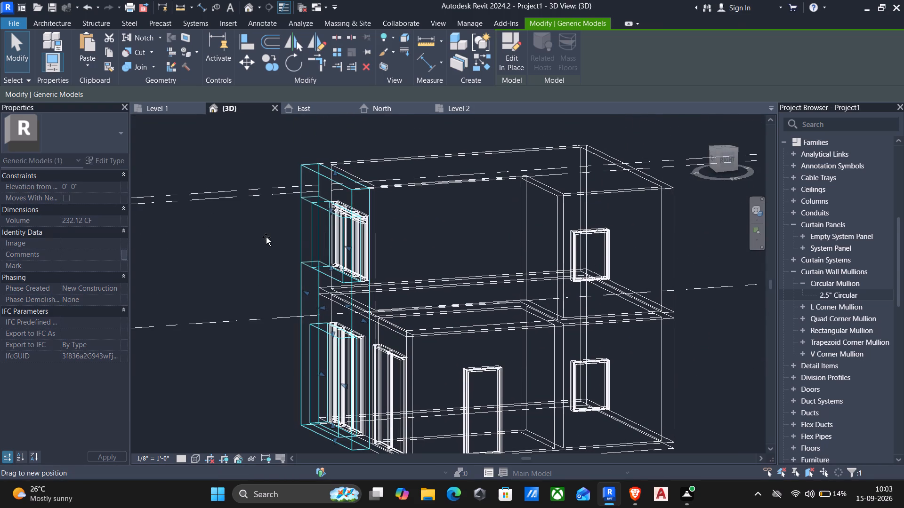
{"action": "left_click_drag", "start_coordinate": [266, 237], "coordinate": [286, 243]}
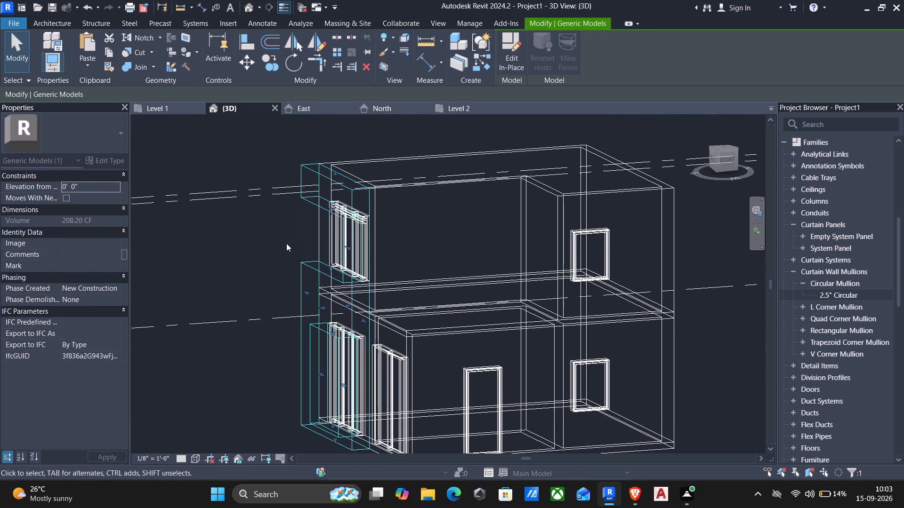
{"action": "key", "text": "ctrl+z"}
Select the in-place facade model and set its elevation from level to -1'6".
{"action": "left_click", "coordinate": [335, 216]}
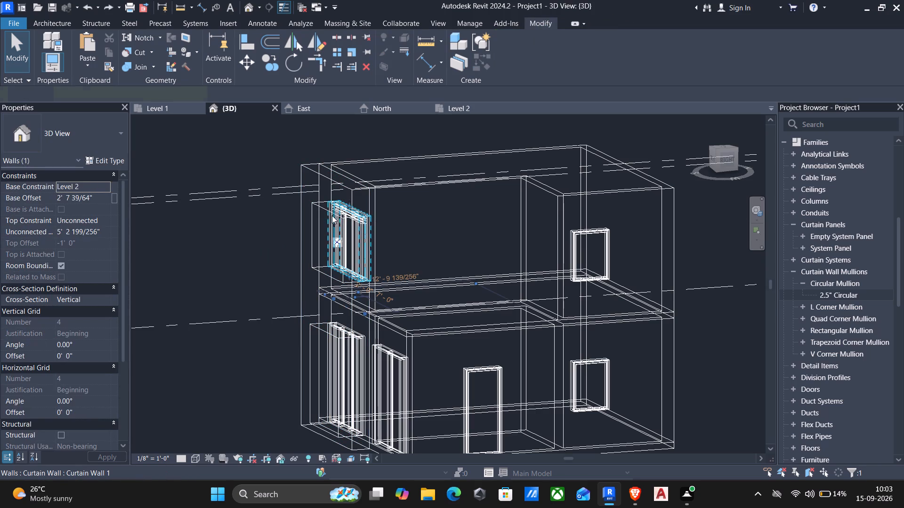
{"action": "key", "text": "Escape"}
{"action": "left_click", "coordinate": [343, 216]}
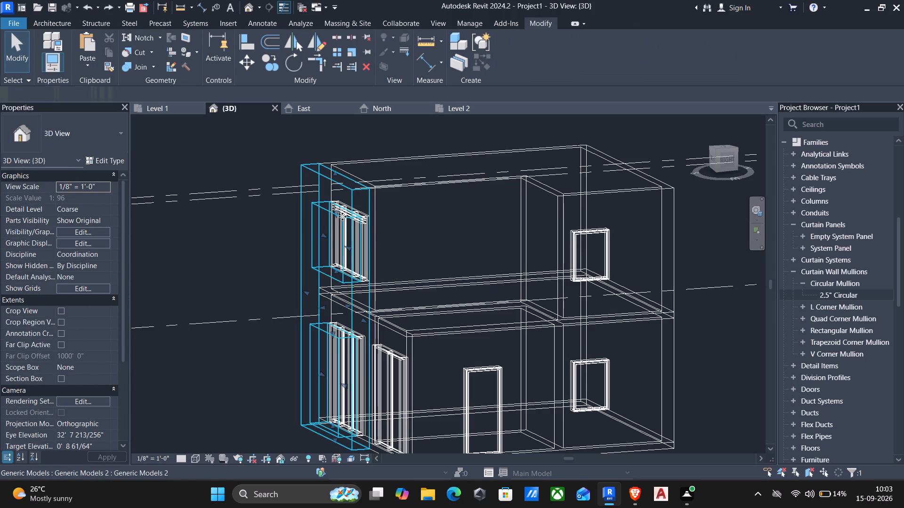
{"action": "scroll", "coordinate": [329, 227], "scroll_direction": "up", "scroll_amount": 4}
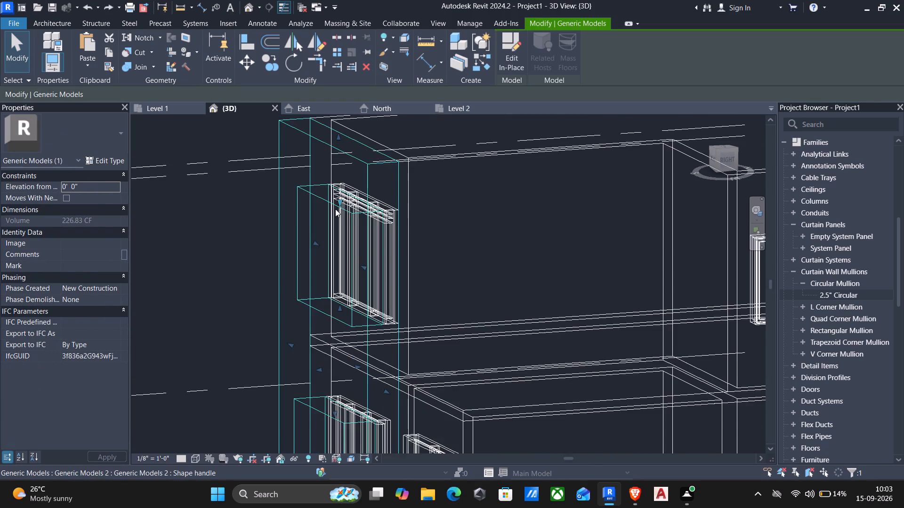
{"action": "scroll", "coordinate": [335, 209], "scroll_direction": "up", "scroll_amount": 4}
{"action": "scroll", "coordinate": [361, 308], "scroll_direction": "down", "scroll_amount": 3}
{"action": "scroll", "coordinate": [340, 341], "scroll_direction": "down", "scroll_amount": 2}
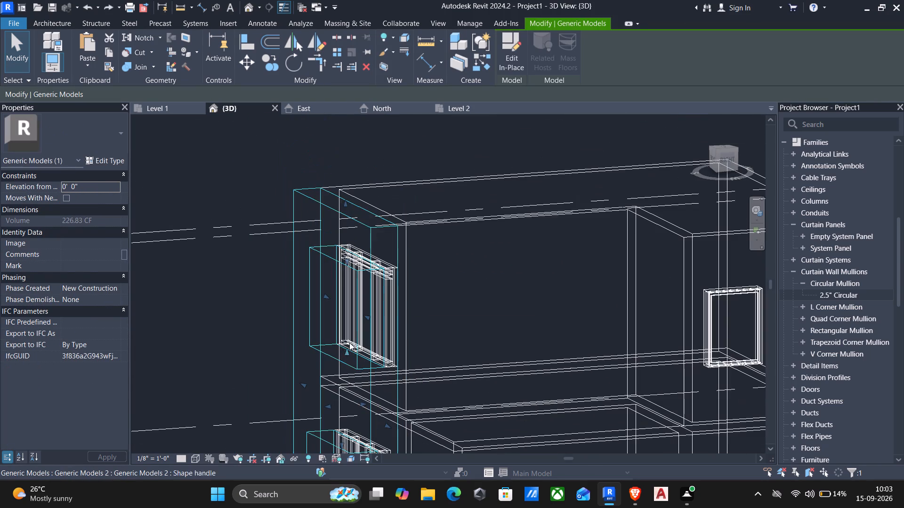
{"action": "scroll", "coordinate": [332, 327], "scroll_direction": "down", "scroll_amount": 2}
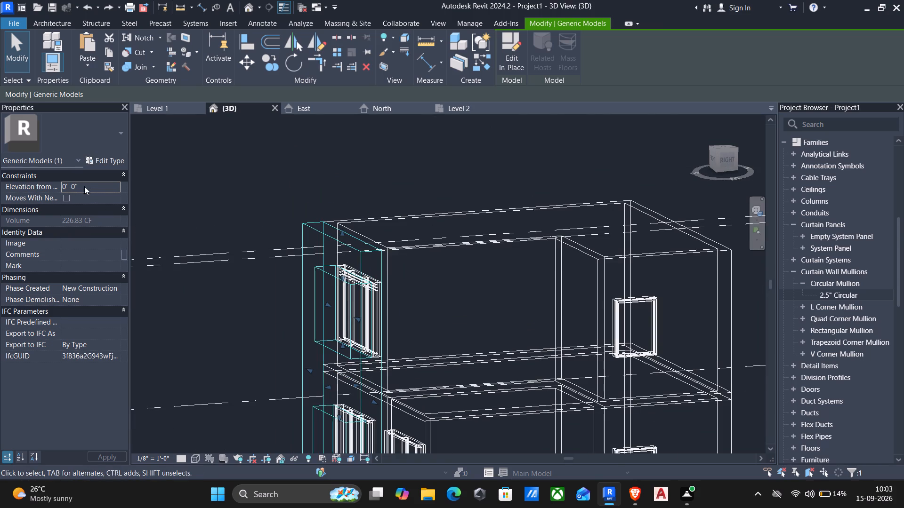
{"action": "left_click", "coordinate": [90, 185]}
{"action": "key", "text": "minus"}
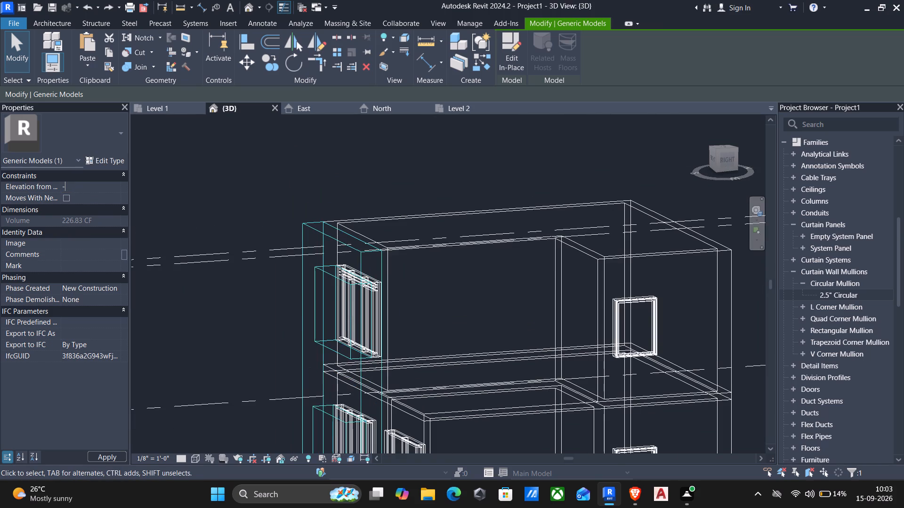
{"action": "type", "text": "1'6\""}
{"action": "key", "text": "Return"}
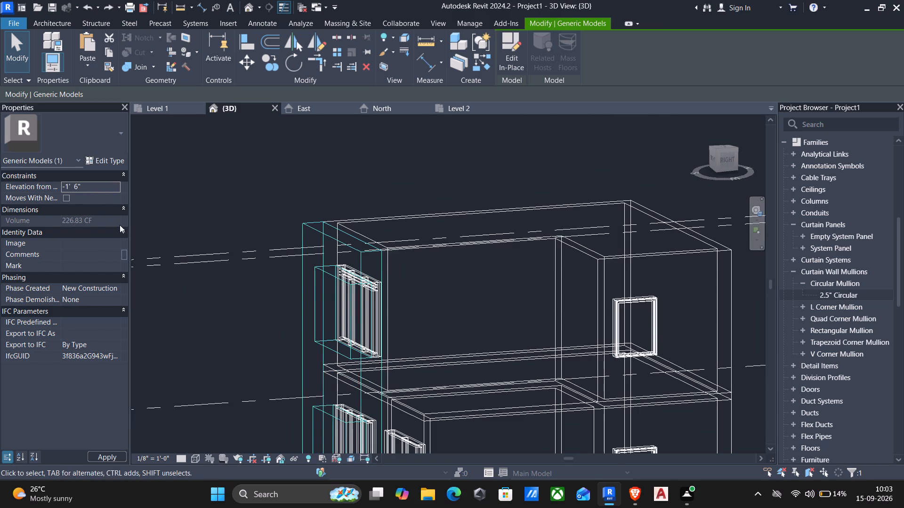
Examine from the front how the facade model and its void openings line up with the walls, upper window and storefront.
{"action": "middle_click_drag", "start_coordinate": [295, 313], "coordinate": [325, 300]}
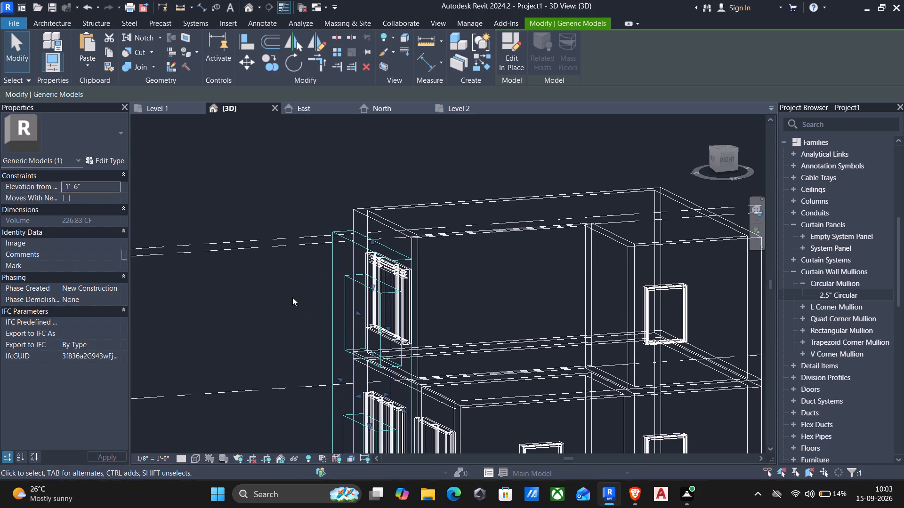
{"action": "middle_click_drag", "start_coordinate": [289, 277], "coordinate": [474, 246], "text": "shift"}
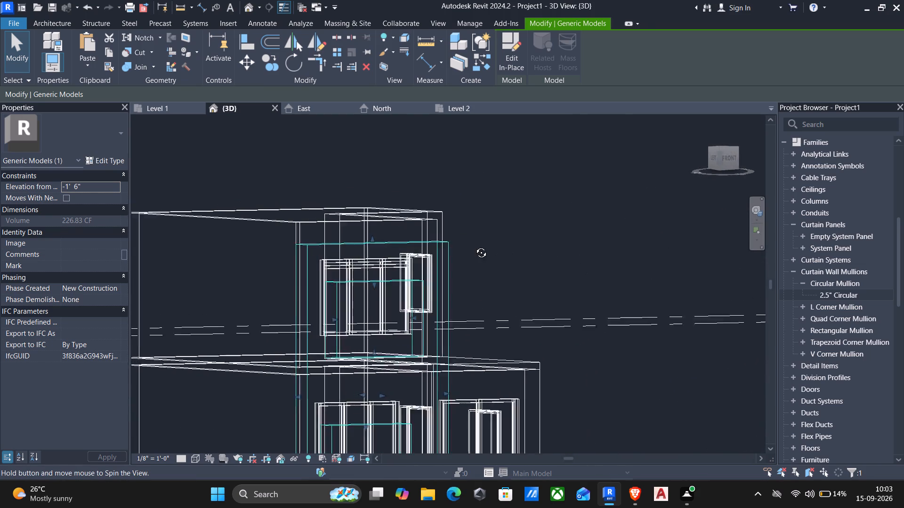
{"action": "middle_click_drag", "start_coordinate": [474, 246], "coordinate": [415, 253], "text": "shift"}
{"action": "scroll", "coordinate": [415, 253], "scroll_direction": "down", "scroll_amount": 2}
{"action": "middle_click_drag", "start_coordinate": [377, 344], "coordinate": [379, 119]}
{"action": "middle_click_drag", "start_coordinate": [379, 119], "coordinate": [391, 197]}
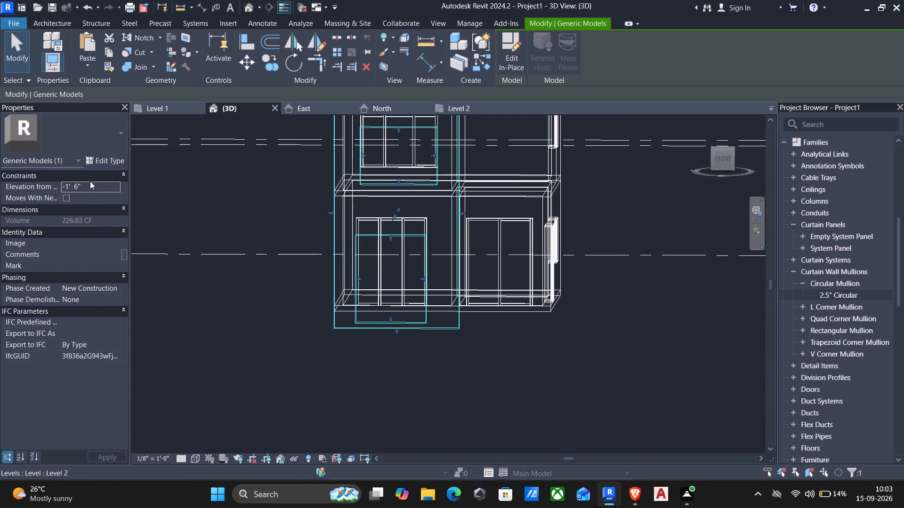
{"action": "left_click", "coordinate": [95, 186]}
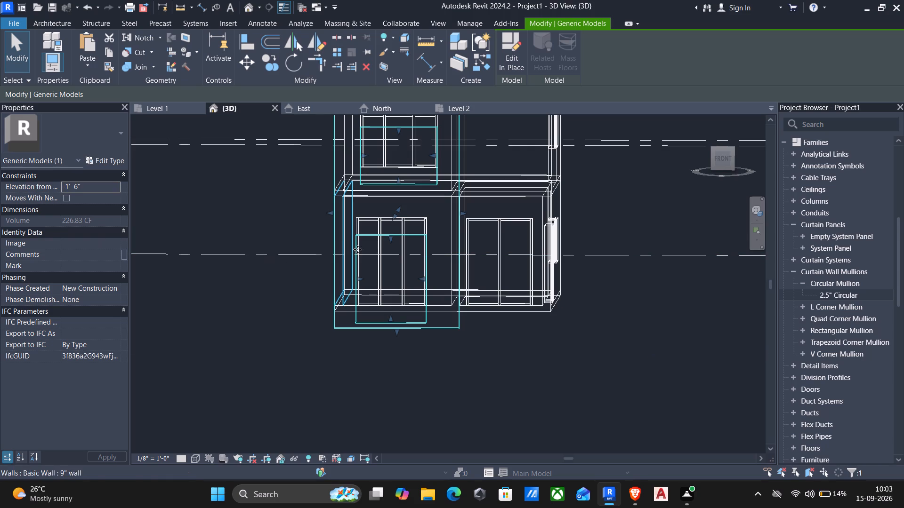
{"action": "middle_click_drag", "start_coordinate": [309, 206], "coordinate": [324, 248]}
{"action": "scroll", "coordinate": [269, 234], "scroll_direction": "down", "scroll_amount": 1}
{"action": "middle_click_drag", "start_coordinate": [251, 234], "coordinate": [313, 279]}
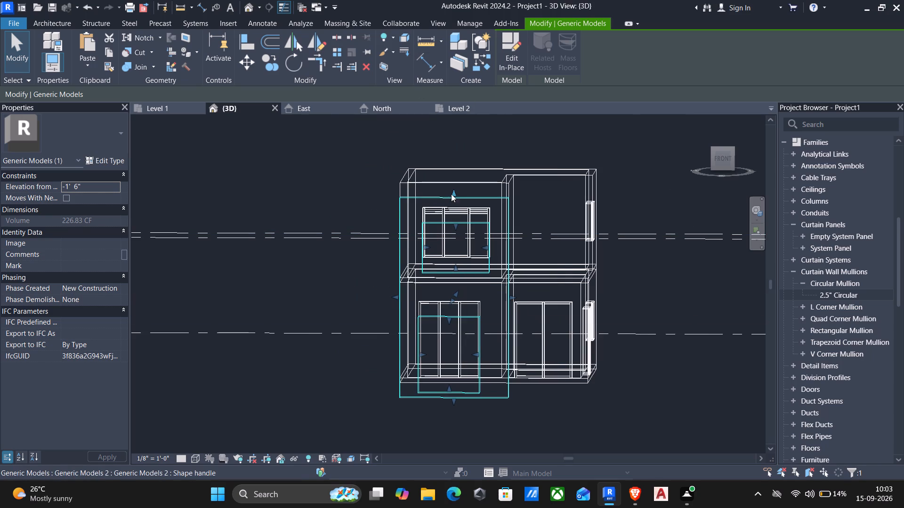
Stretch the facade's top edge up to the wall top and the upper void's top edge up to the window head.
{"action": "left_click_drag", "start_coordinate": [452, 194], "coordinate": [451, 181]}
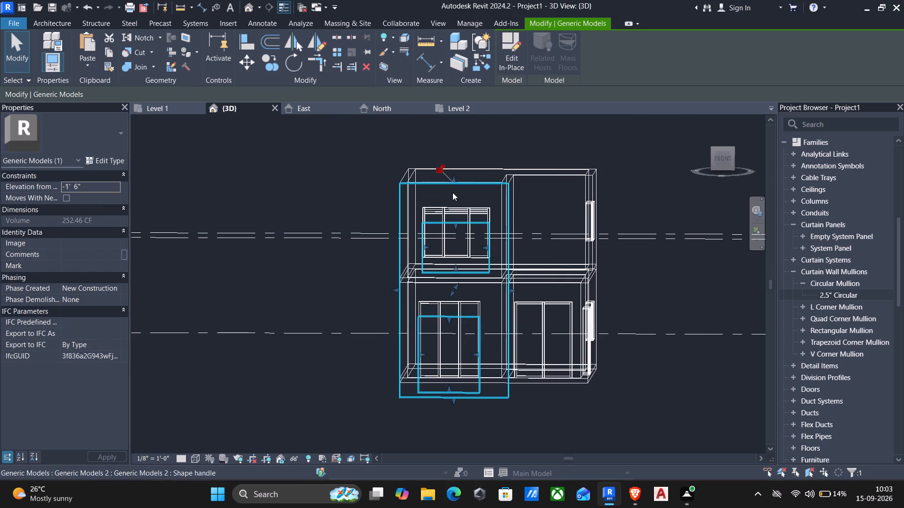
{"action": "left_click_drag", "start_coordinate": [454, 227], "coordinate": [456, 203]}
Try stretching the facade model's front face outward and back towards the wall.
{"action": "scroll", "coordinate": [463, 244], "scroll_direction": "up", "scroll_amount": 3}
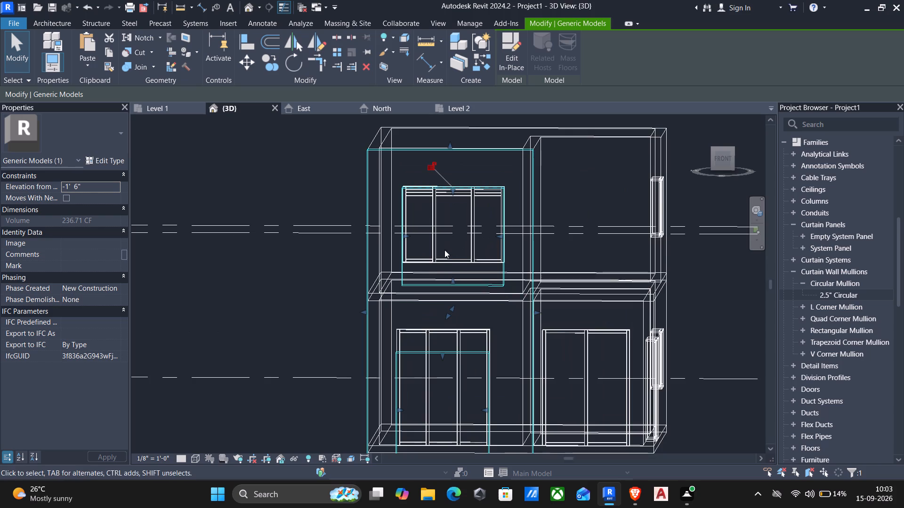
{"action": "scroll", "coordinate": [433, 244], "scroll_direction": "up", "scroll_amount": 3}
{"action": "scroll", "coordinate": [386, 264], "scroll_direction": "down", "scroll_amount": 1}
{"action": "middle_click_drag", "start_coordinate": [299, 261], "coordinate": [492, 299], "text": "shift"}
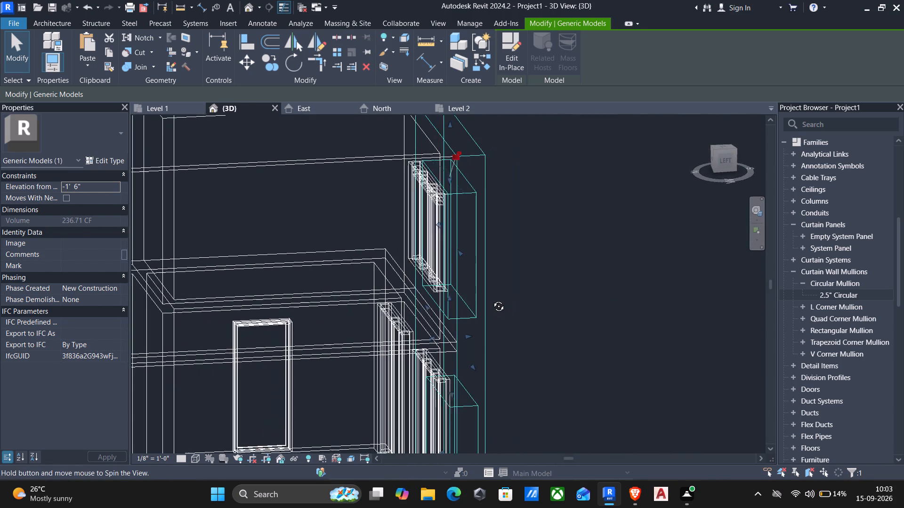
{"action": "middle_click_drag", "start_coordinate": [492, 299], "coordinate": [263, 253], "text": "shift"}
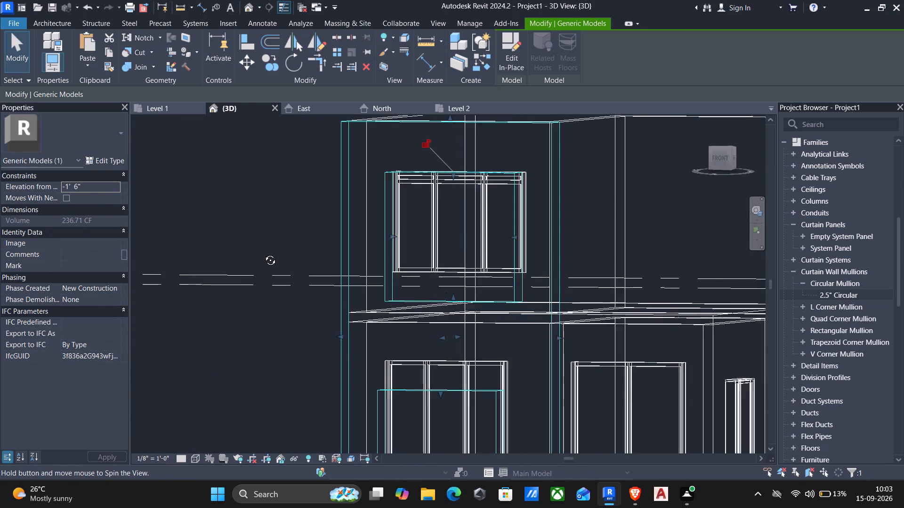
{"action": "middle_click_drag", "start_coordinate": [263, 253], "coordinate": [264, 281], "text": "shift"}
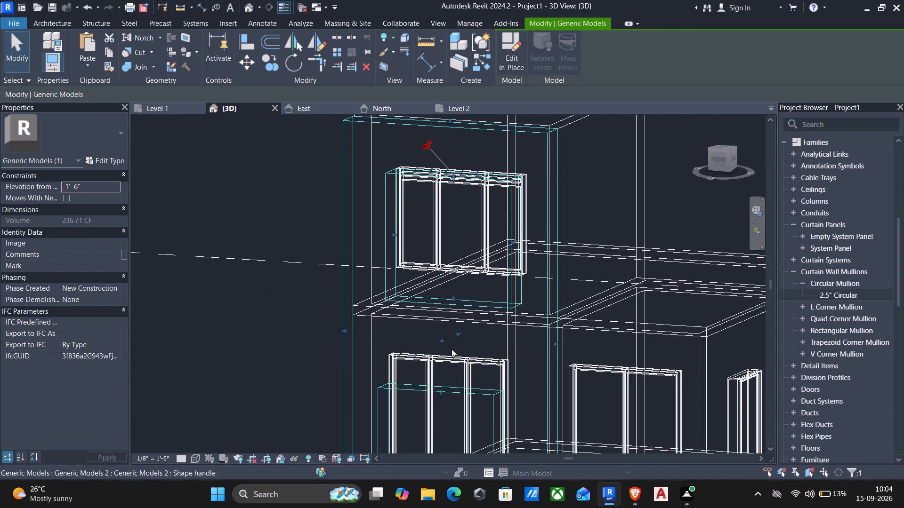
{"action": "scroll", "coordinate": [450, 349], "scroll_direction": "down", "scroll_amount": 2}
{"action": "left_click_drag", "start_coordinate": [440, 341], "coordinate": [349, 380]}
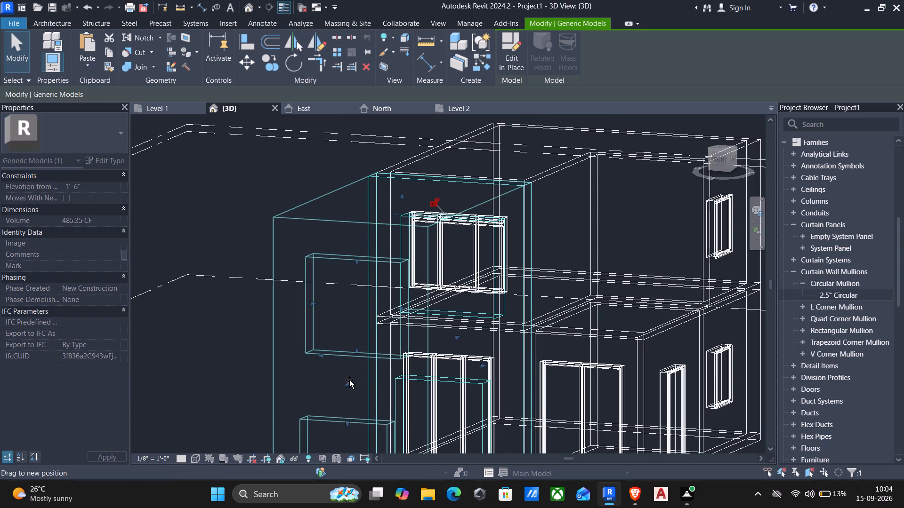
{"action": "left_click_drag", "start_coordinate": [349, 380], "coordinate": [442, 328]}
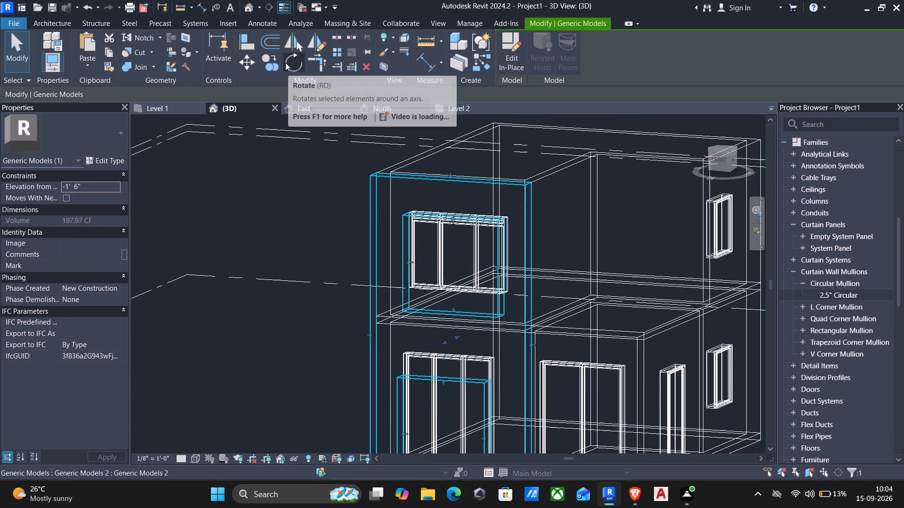
Undo the facade stretches, the elevation change, the finished in-place model and the finished void extrusion, back to the void sketch.
{"action": "key", "text": "ctrl+z"}
{"action": "scroll", "coordinate": [285, 63], "scroll_direction": "down", "scroll_amount": 3}
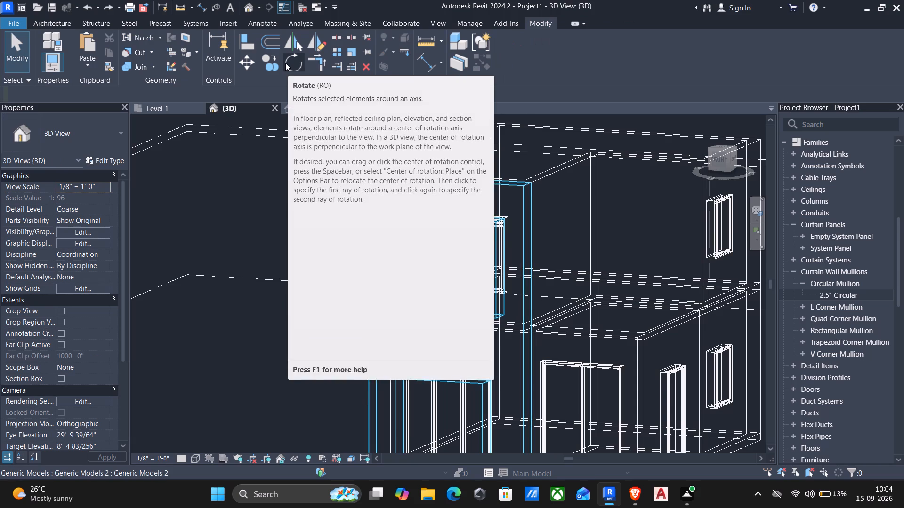
{"action": "scroll", "coordinate": [340, 290], "scroll_direction": "down", "scroll_amount": 3}
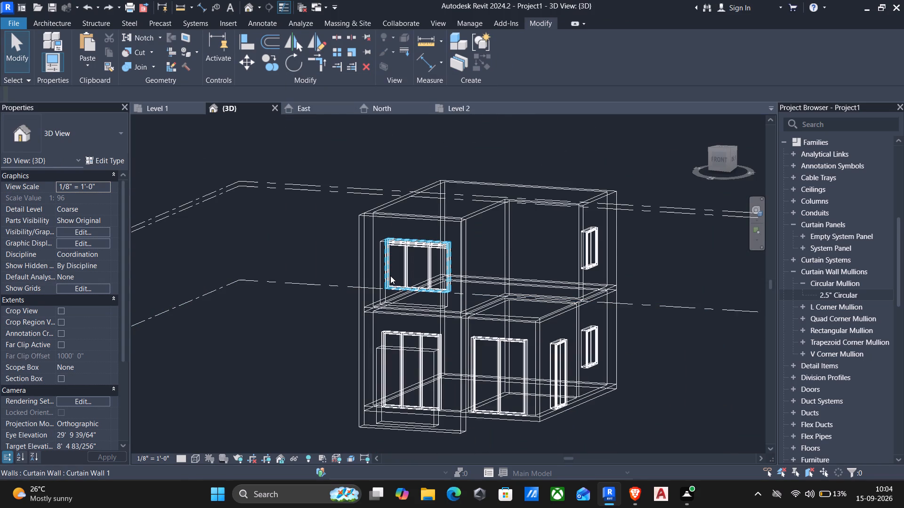
{"action": "key", "text": "ctrl+z"}
{"action": "key", "text": "ctrl+z"}
{"action": "key", "text": "ctrl+z"}
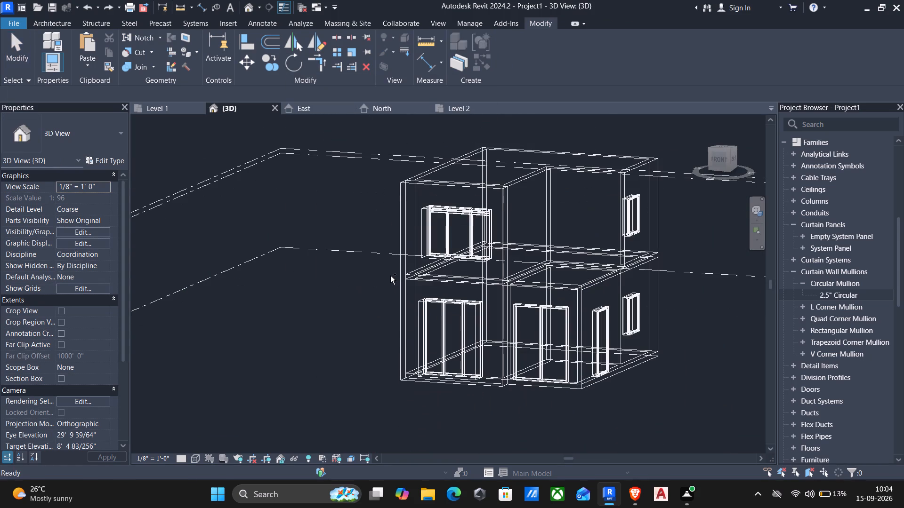
{"action": "key", "text": "ctrl+z"}
{"action": "key", "text": "ctrl+z"}
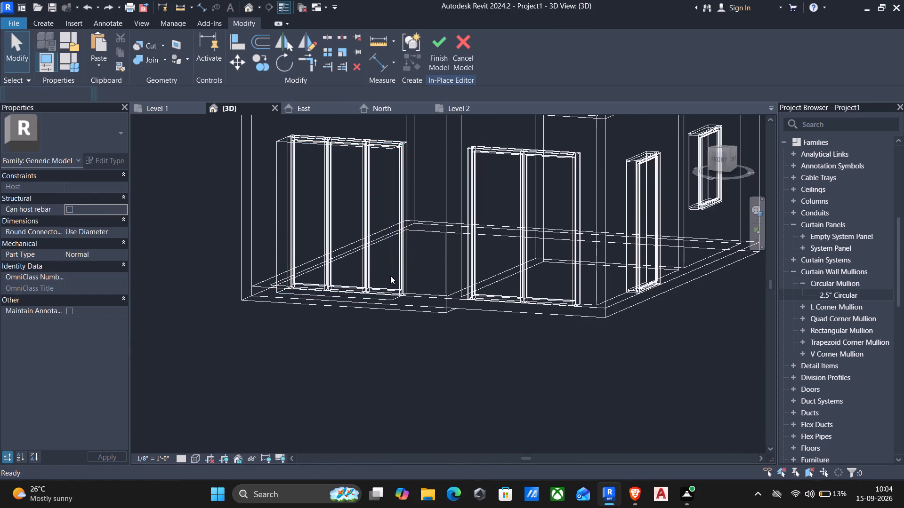
{"action": "key", "text": "ctrl+z"}
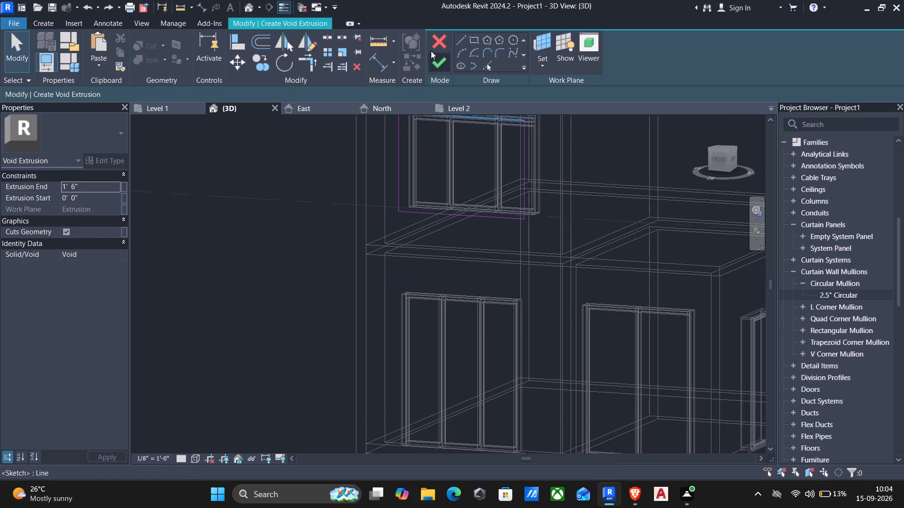
Cancel the void extrusion and discard its sketch.
{"action": "left_click", "coordinate": [431, 50]}
{"action": "left_click", "coordinate": [469, 256]}
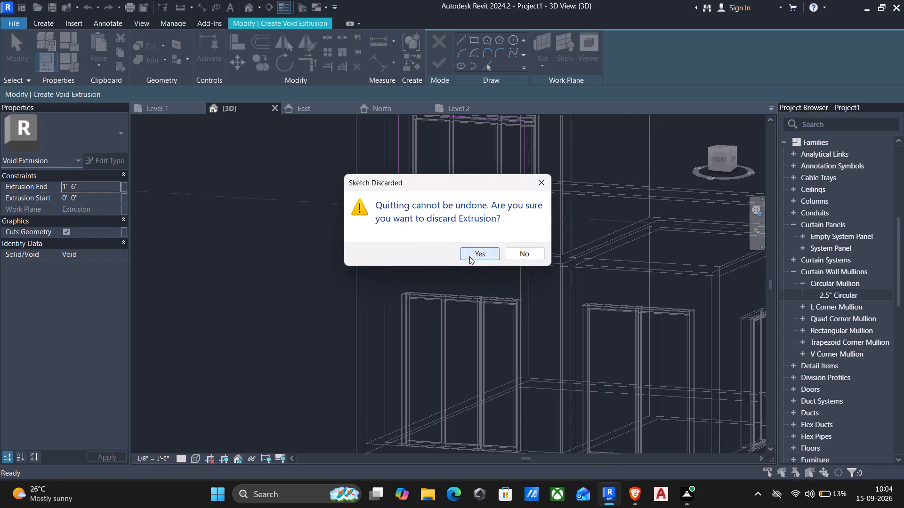
Start a new void extrusion in the in-place model and set its work plane to the facade extrusion's front face.
{"action": "scroll", "coordinate": [297, 242], "scroll_direction": "down", "scroll_amount": 2}
{"action": "left_click", "coordinate": [423, 229]}
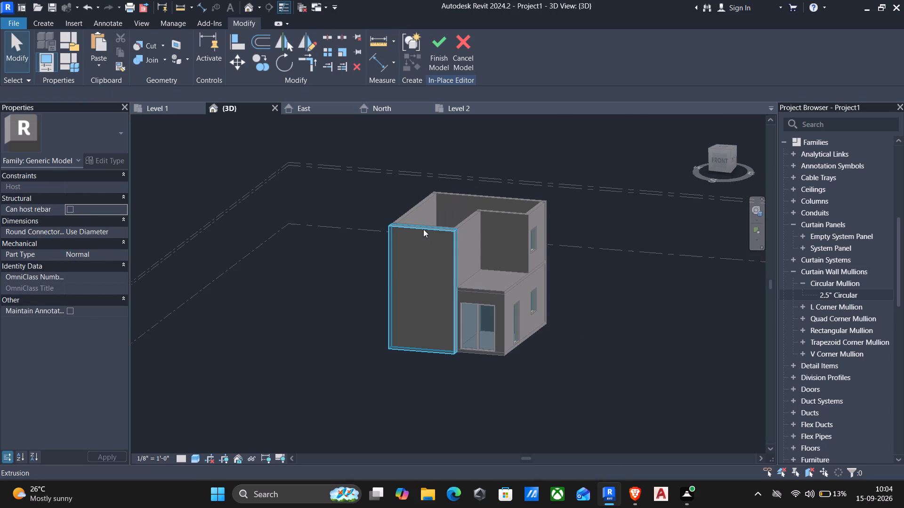
{"action": "left_click", "coordinate": [48, 23]}
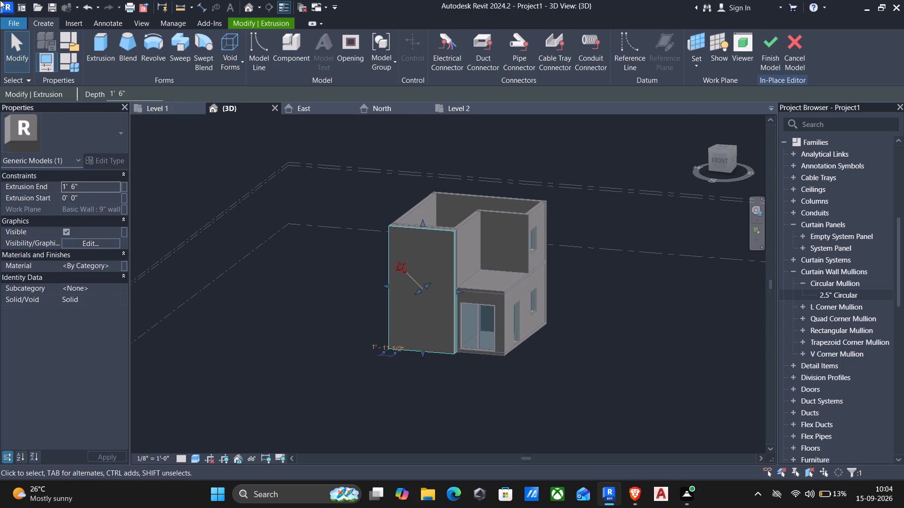
{"action": "left_click", "coordinate": [241, 58]}
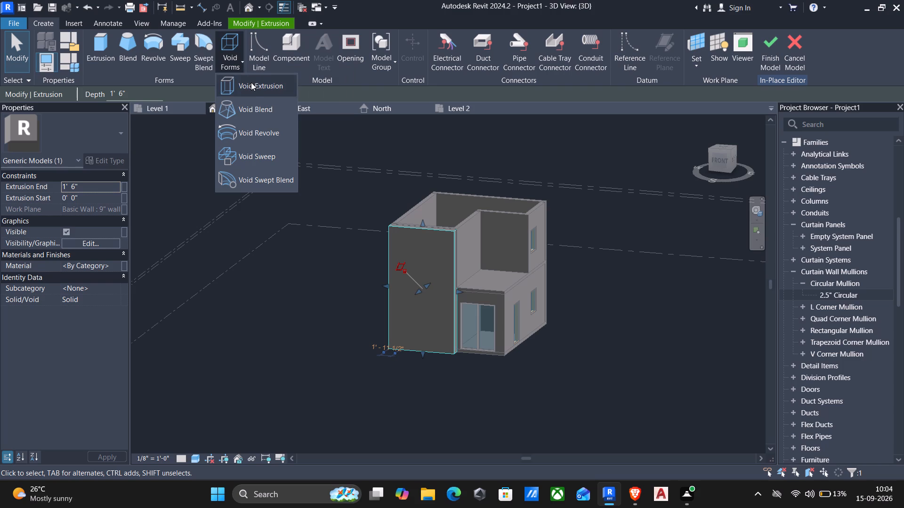
{"action": "left_click", "coordinate": [241, 88]}
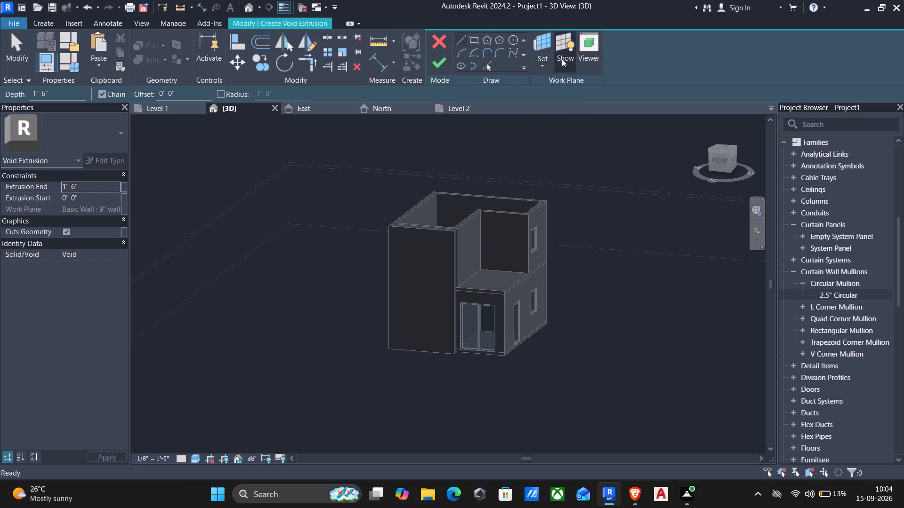
{"action": "left_click", "coordinate": [545, 63]}
{"action": "left_click", "coordinate": [560, 107]}
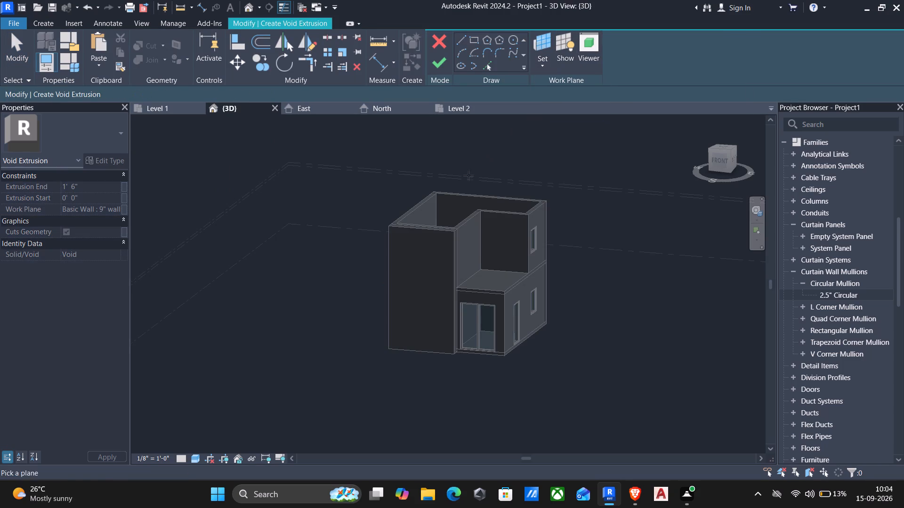
{"action": "left_click", "coordinate": [429, 229]}
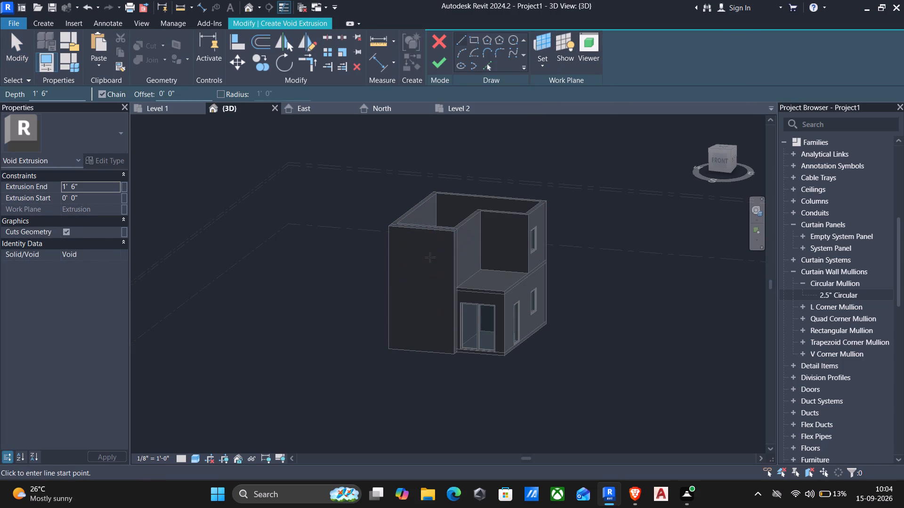
{"action": "left_click", "coordinate": [564, 47]}
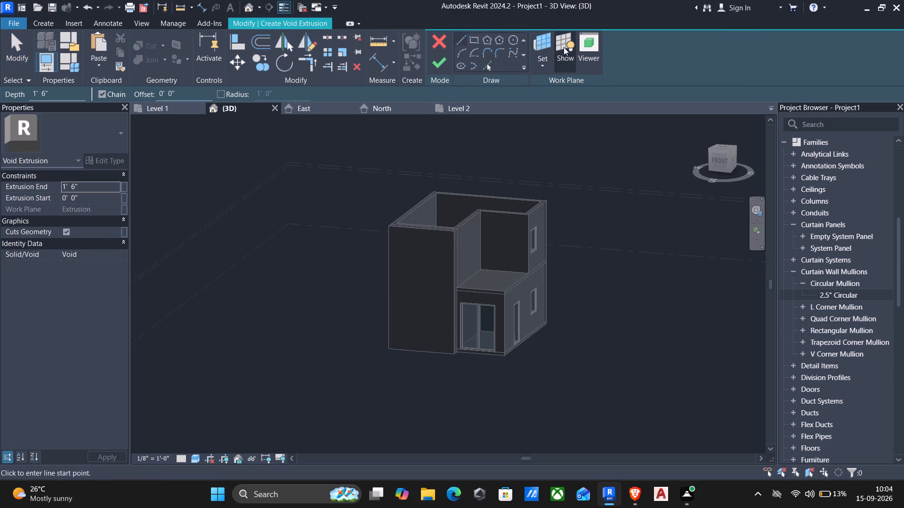
{"action": "left_click", "coordinate": [564, 47]}
{"action": "left_click", "coordinate": [539, 50]}
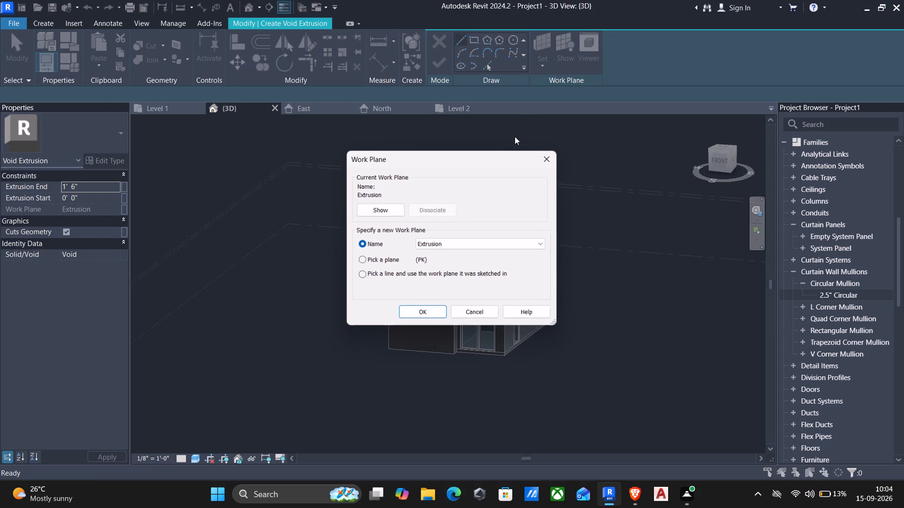
{"action": "left_click", "coordinate": [384, 256]}
{"action": "left_click", "coordinate": [428, 314]}
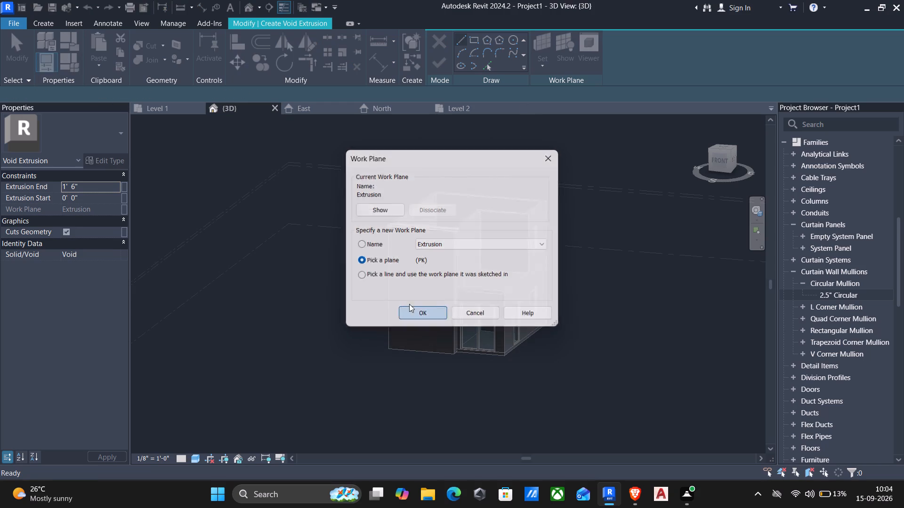
{"action": "left_click", "coordinate": [427, 233]}
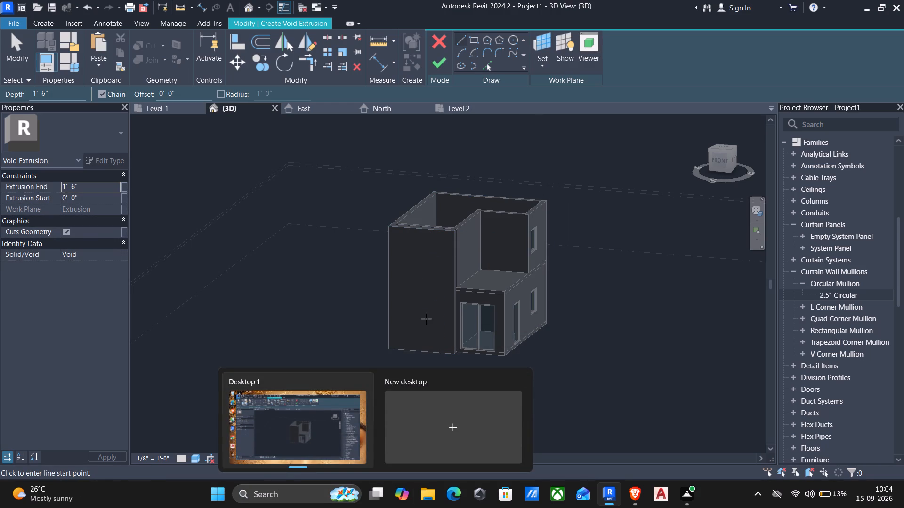
In a wireframe front view, sketch a void rectangle around the upper facade window, 7'-0" wide and about 5'-2 3/4" high.
{"action": "left_click", "coordinate": [191, 460]}
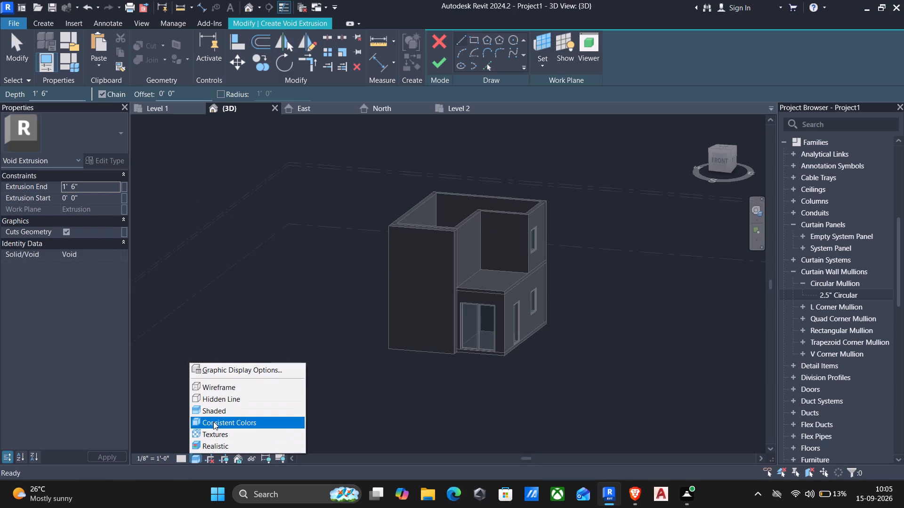
{"action": "left_click", "coordinate": [210, 388]}
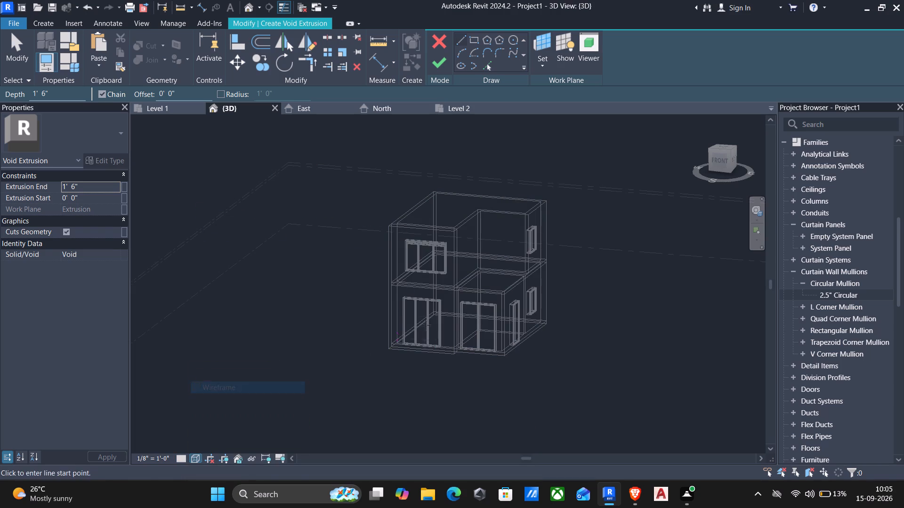
{"action": "left_click", "coordinate": [474, 39]}
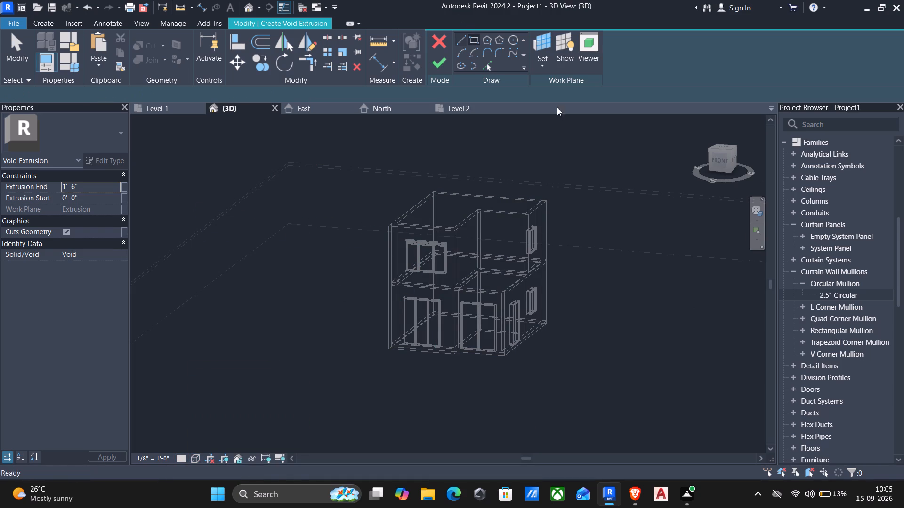
{"action": "left_click", "coordinate": [719, 158]}
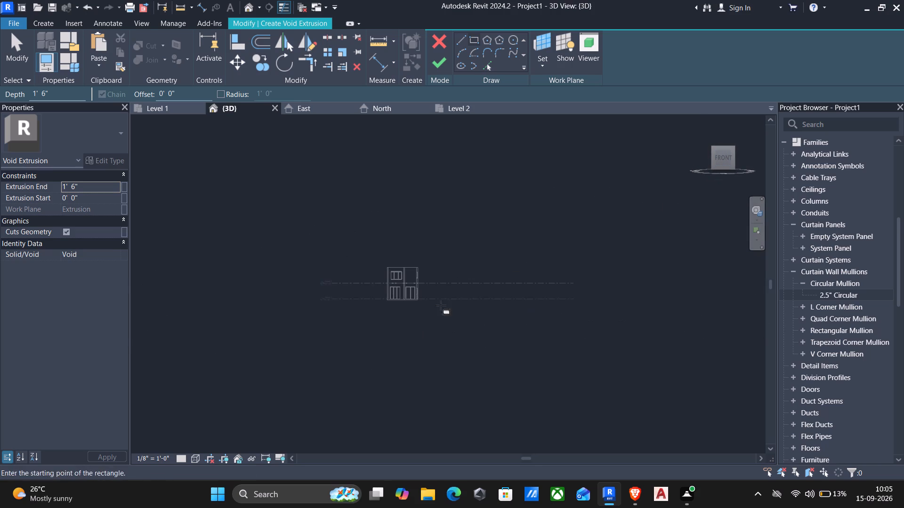
{"action": "scroll", "coordinate": [358, 268], "scroll_direction": "up", "scroll_amount": 5}
{"action": "scroll", "coordinate": [387, 296], "scroll_direction": "up", "scroll_amount": 5}
{"action": "scroll", "coordinate": [476, 259], "scroll_direction": "up", "scroll_amount": 5}
{"action": "scroll", "coordinate": [410, 259], "scroll_direction": "up", "scroll_amount": 4}
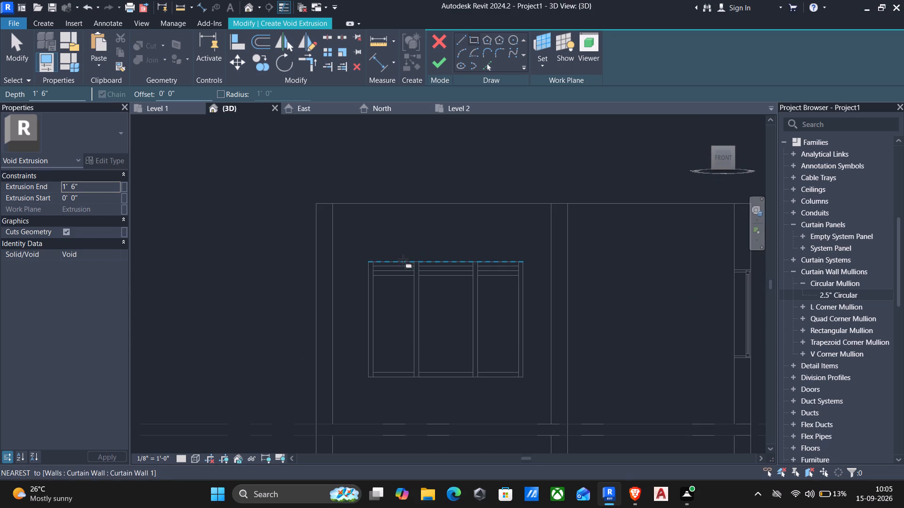
{"action": "left_click", "coordinate": [368, 262]}
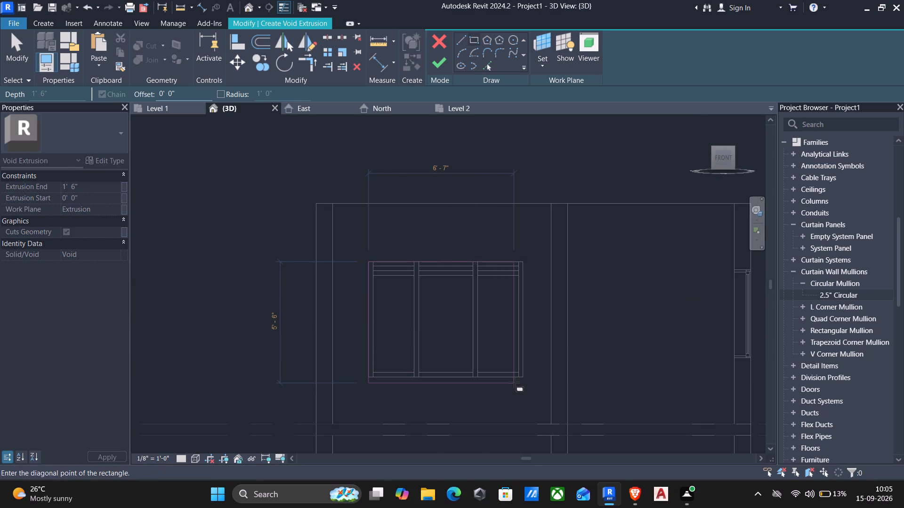
{"action": "left_click", "coordinate": [523, 381]}
Sketch a second void rectangle around the lower facade window, 6'-5" wide by 8'-0" high, and finish the void sketch.
{"action": "scroll", "coordinate": [522, 381], "scroll_direction": "down", "scroll_amount": 3}
{"action": "middle_click_drag", "start_coordinate": [519, 405], "coordinate": [527, 281]}
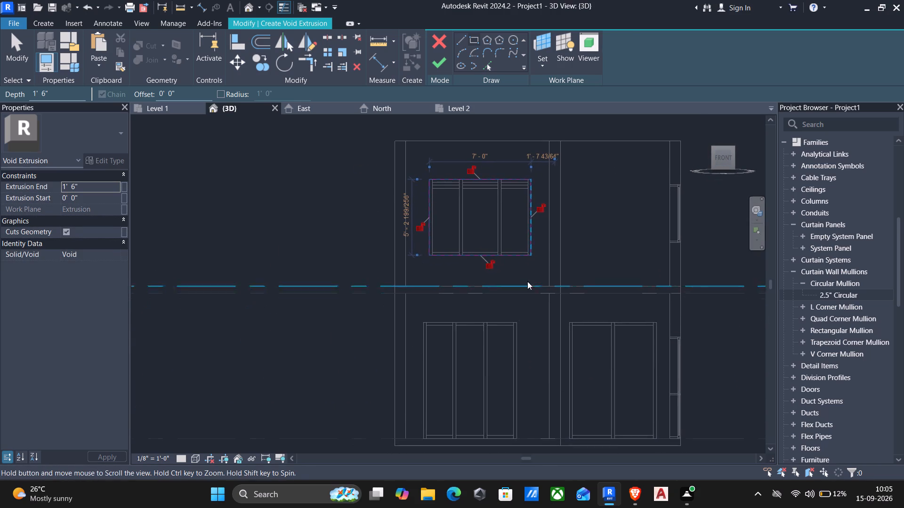
{"action": "scroll", "coordinate": [412, 331], "scroll_direction": "up", "scroll_amount": 4}
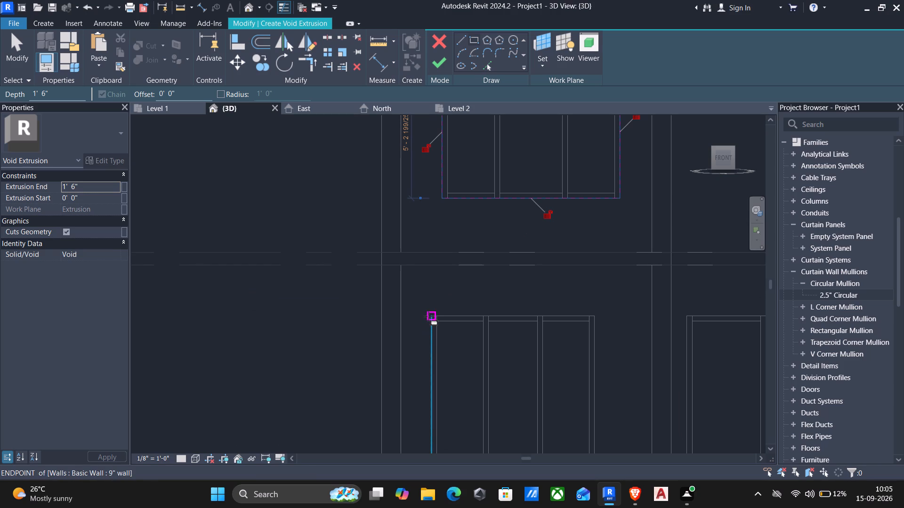
{"action": "left_click", "coordinate": [432, 316]}
{"action": "scroll", "coordinate": [491, 380], "scroll_direction": "down", "scroll_amount": 3}
{"action": "middle_click_drag", "start_coordinate": [494, 413], "coordinate": [481, 254]}
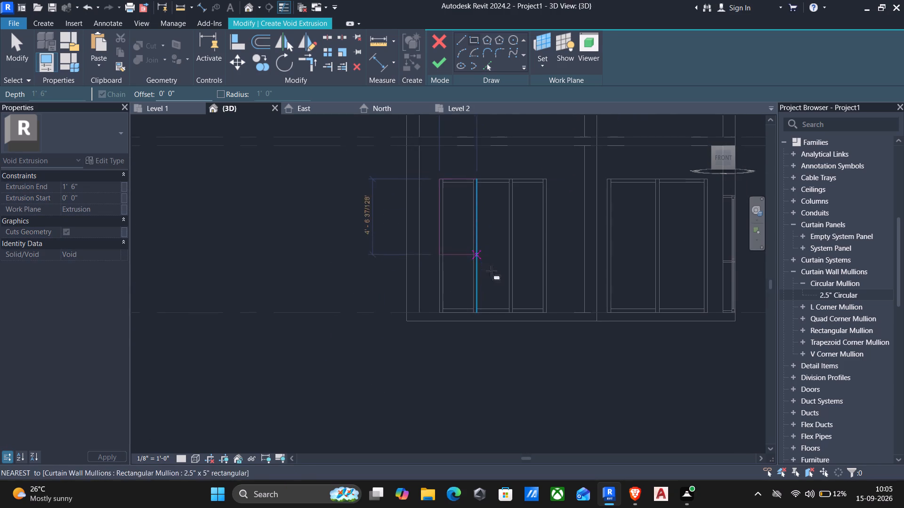
{"action": "scroll", "coordinate": [565, 320], "scroll_direction": "up", "scroll_amount": 3}
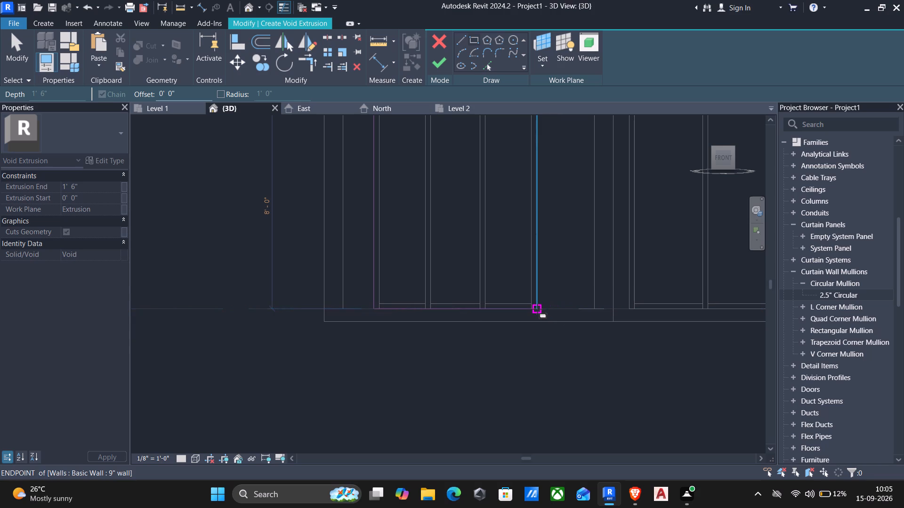
{"action": "left_click", "coordinate": [537, 309]}
{"action": "scroll", "coordinate": [548, 324], "scroll_direction": "down", "scroll_amount": 2}
{"action": "middle_click_drag", "start_coordinate": [565, 337], "coordinate": [584, 378]}
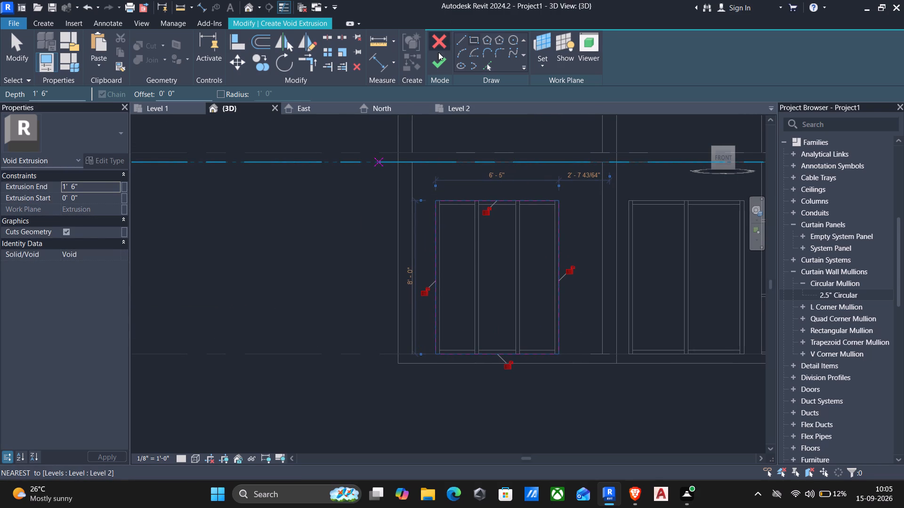
{"action": "left_click", "coordinate": [437, 66]}
Set the void extrusion's end to -1'6" and finish the in-place model.
{"action": "scroll", "coordinate": [558, 243], "scroll_direction": "down", "scroll_amount": 4}
{"action": "middle_click_drag", "start_coordinate": [645, 254], "coordinate": [626, 280]}
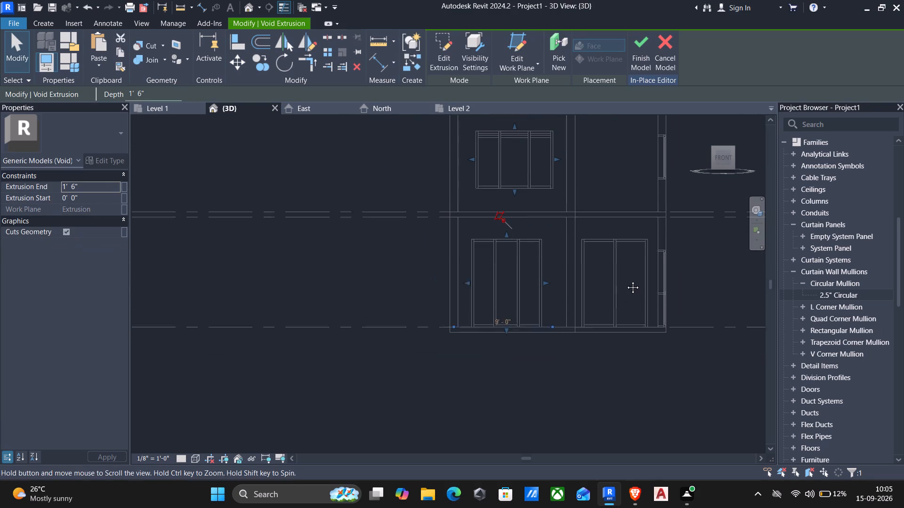
{"action": "middle_click_drag", "start_coordinate": [626, 280], "coordinate": [627, 281]}
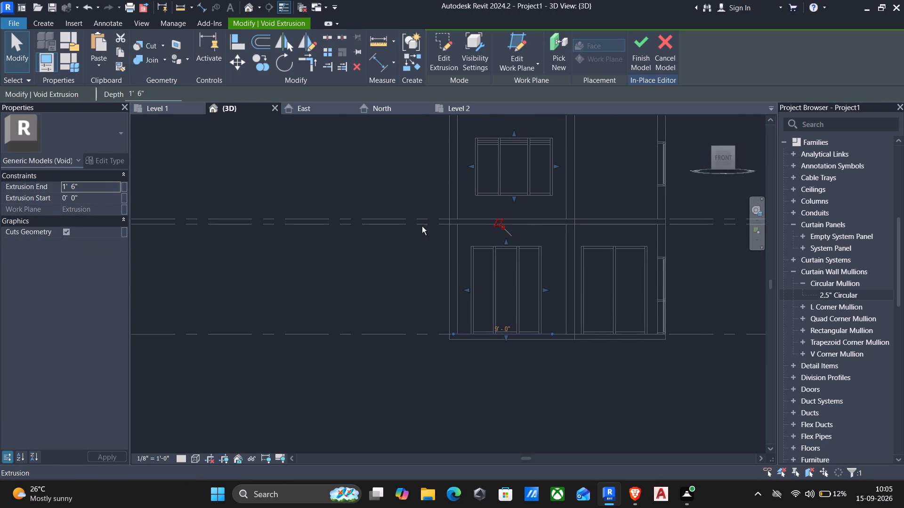
{"action": "middle_click_drag", "start_coordinate": [412, 228], "coordinate": [297, 282], "text": "shift"}
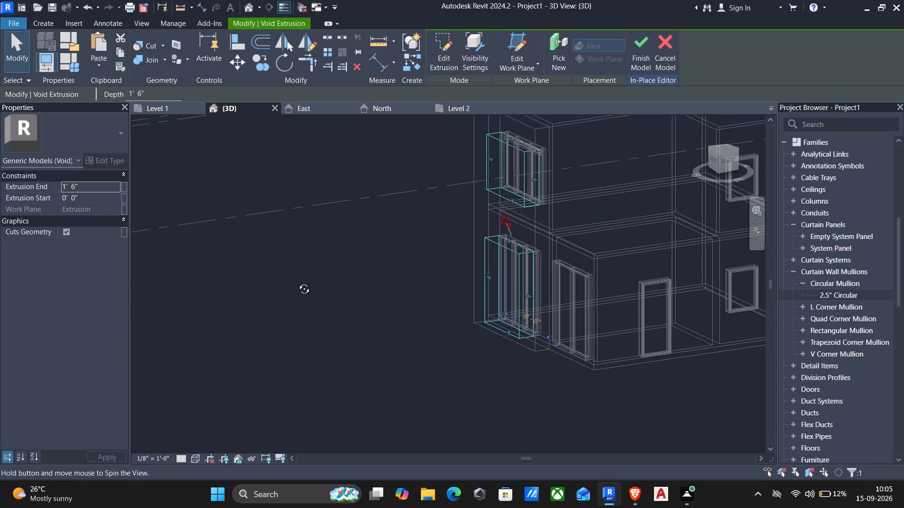
{"action": "middle_click_drag", "start_coordinate": [297, 282], "coordinate": [297, 282], "text": "shift"}
{"action": "left_click", "coordinate": [105, 185]}
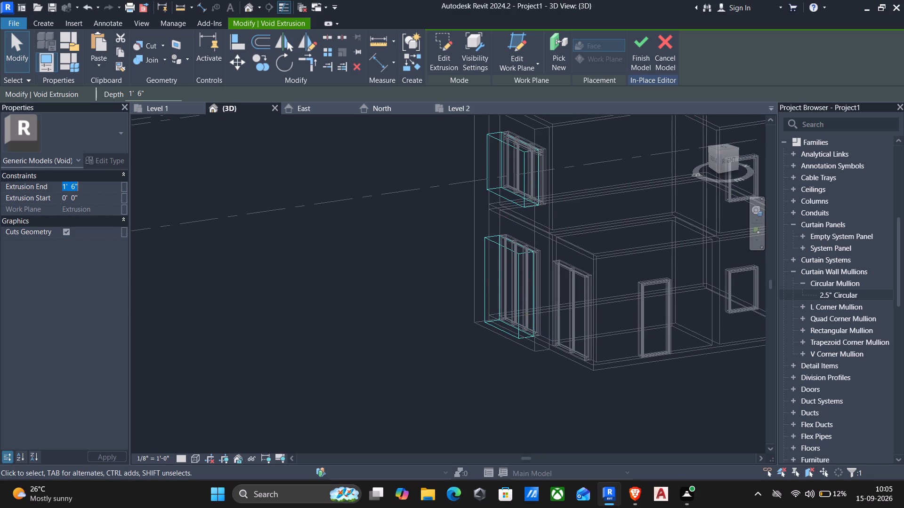
{"action": "type", "text": "-'"}
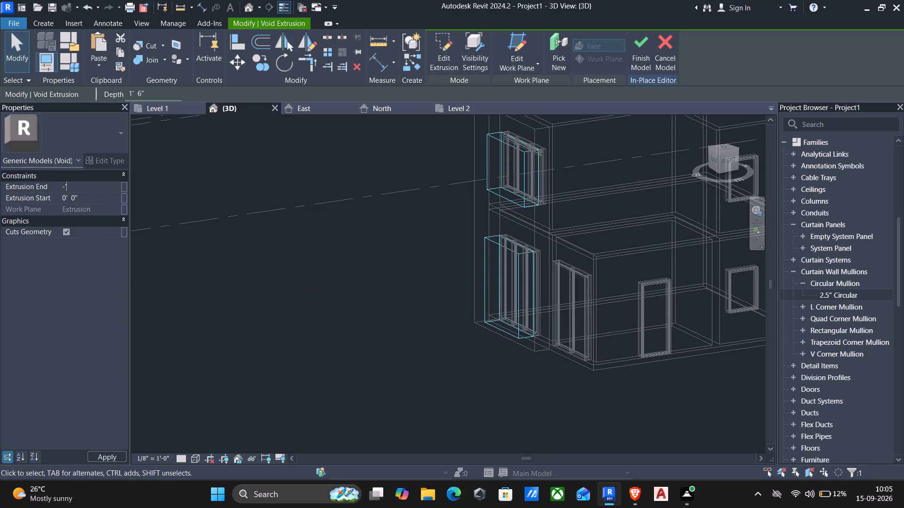
{"action": "key", "text": "BackSpace"}
{"action": "key", "text": "BackSpace"}
{"action": "key", "text": "BackSpace"}
{"action": "type", "text": "-1'6\""}
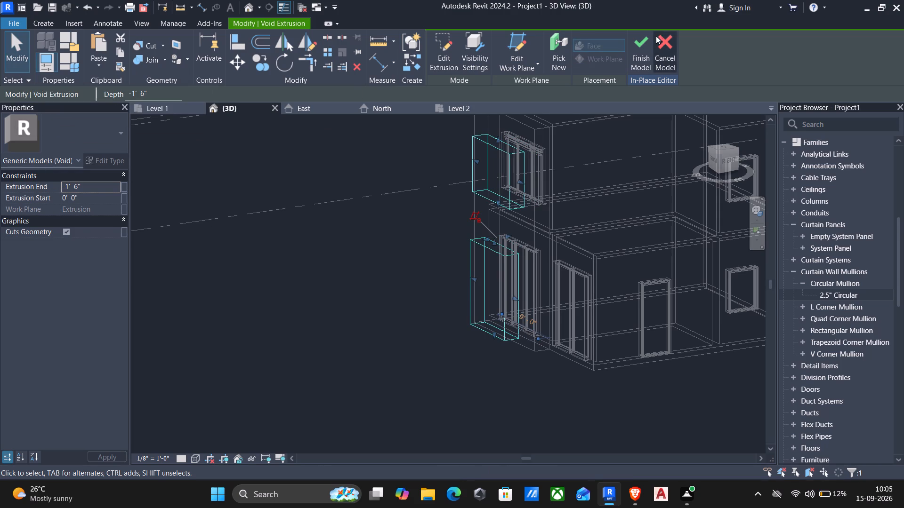
{"action": "left_click", "coordinate": [648, 46]}
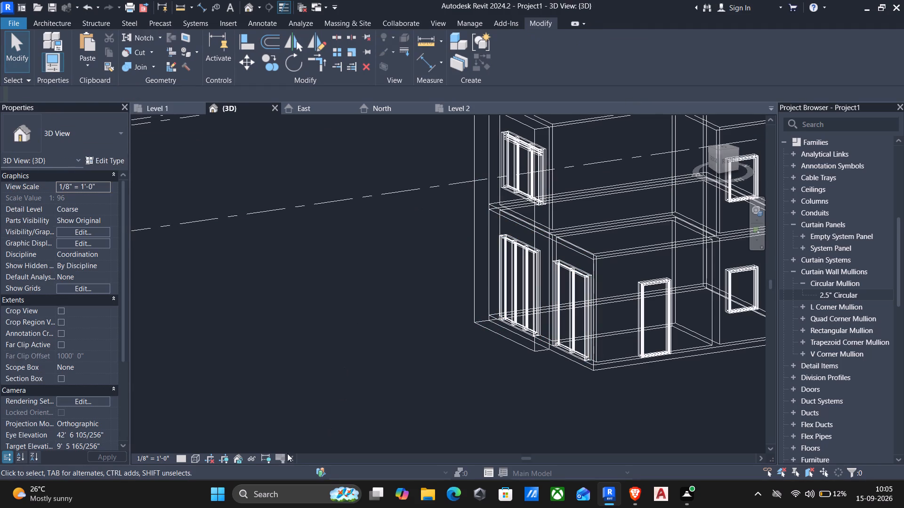
Examine the facade model and the windows behind it in shaded and wireframe display to check the void cuts.
{"action": "left_click", "coordinate": [189, 457]}
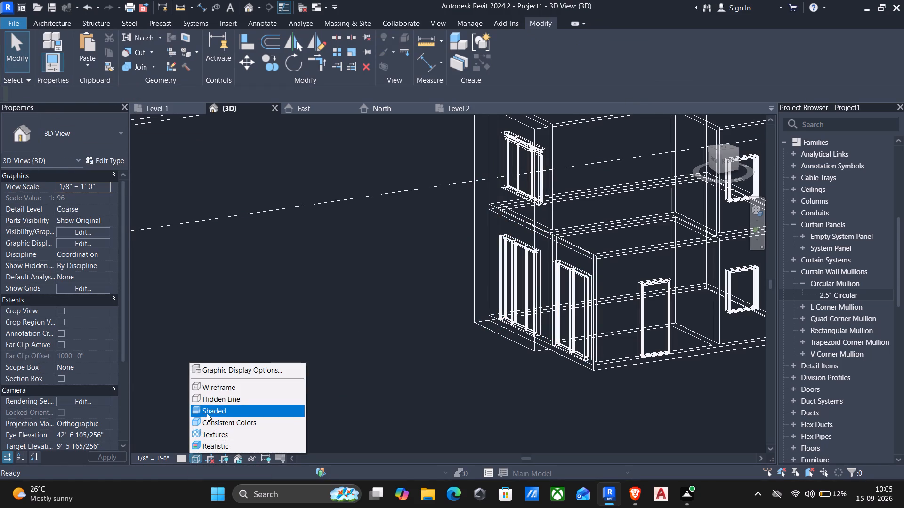
{"action": "left_click", "coordinate": [207, 413]}
{"action": "middle_click_drag", "start_coordinate": [385, 334], "coordinate": [451, 330], "text": "shift"}
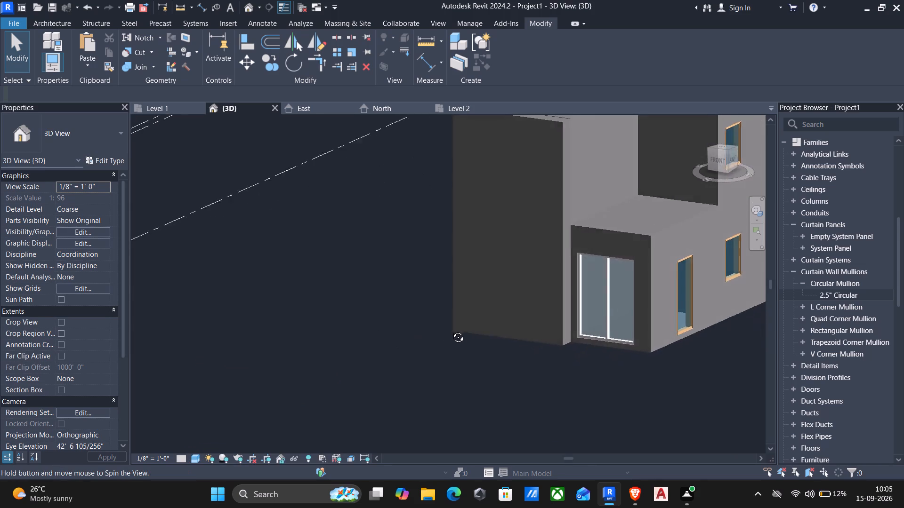
{"action": "middle_click_drag", "start_coordinate": [451, 330], "coordinate": [417, 341], "text": "shift"}
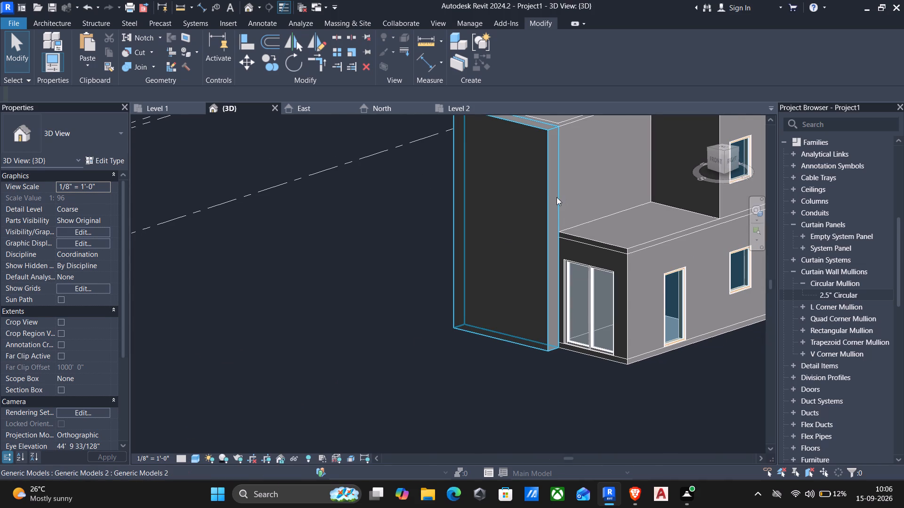
{"action": "left_click", "coordinate": [554, 198]}
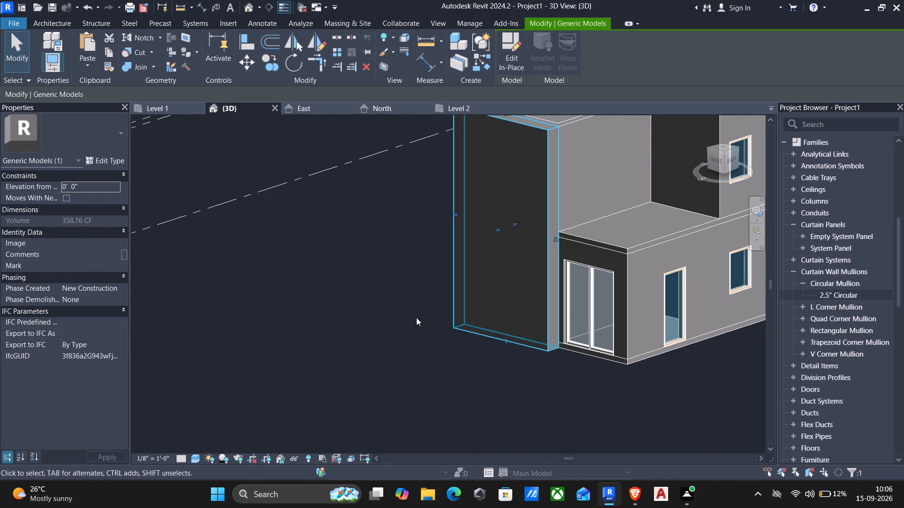
{"action": "left_click", "coordinate": [190, 455]}
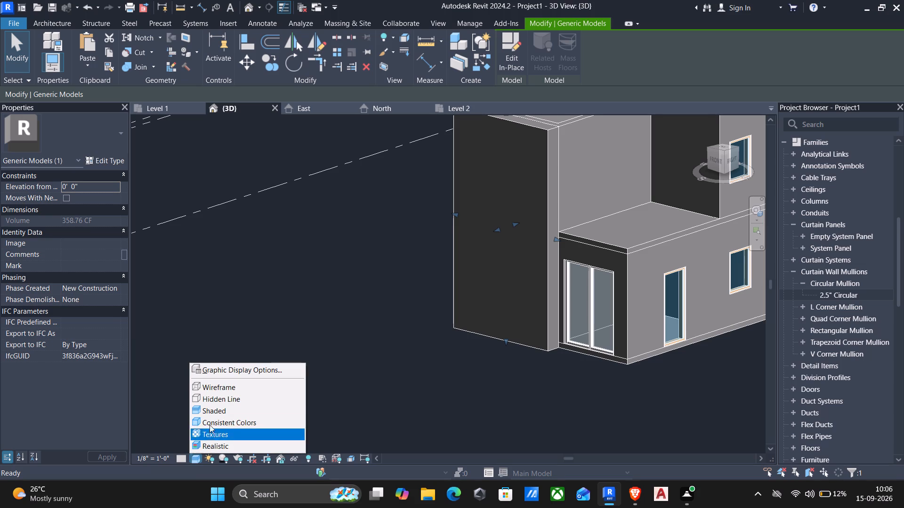
{"action": "left_click", "coordinate": [210, 384]}
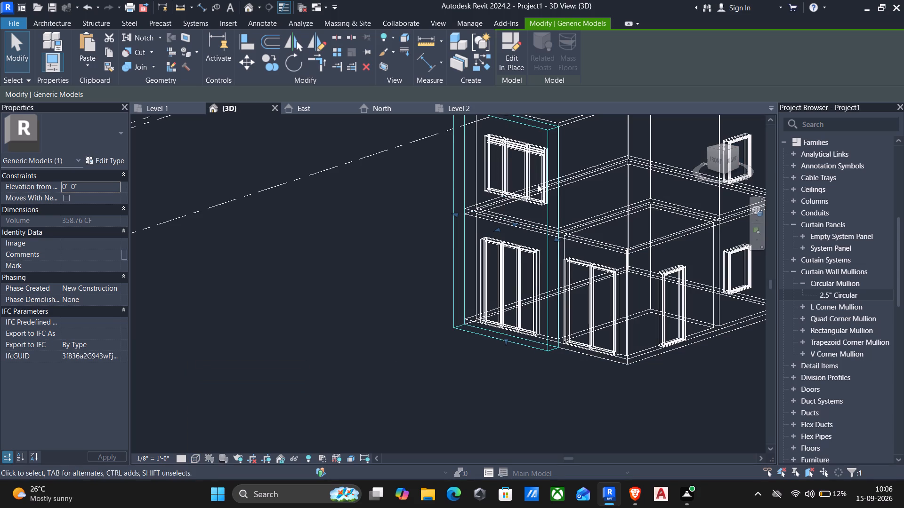
{"action": "left_click", "coordinate": [524, 197]}
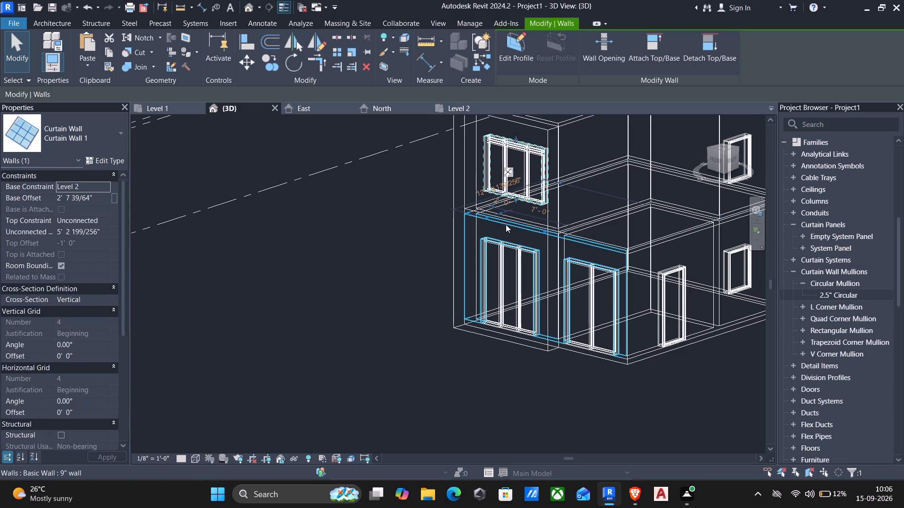
Examine the upper facade's curtain wall window and its host wall in wireframe from several angles, selecting each to check its properties.
{"action": "key", "text": "Escape"}
{"action": "key", "text": "Escape"}
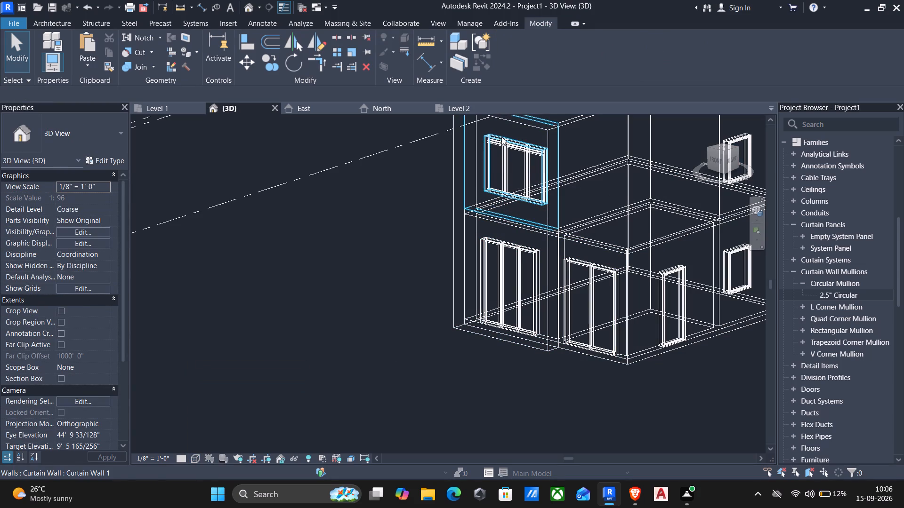
{"action": "left_click", "coordinate": [500, 136]}
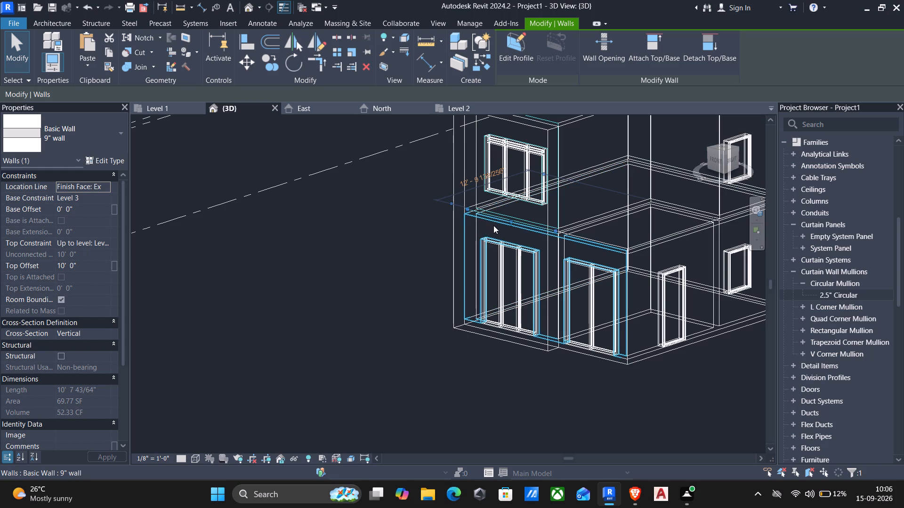
{"action": "scroll", "coordinate": [494, 227], "scroll_direction": "down", "scroll_amount": 1, "text": "shift"}
{"action": "middle_click_drag", "start_coordinate": [494, 227], "coordinate": [441, 239], "text": "shift"}
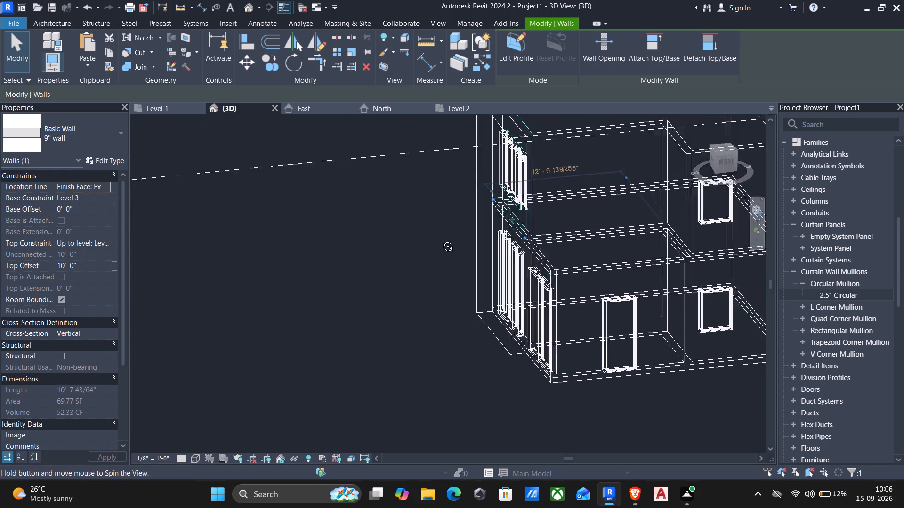
{"action": "middle_click_drag", "start_coordinate": [441, 239], "coordinate": [539, 253], "text": "shift"}
{"action": "scroll", "coordinate": [539, 253], "scroll_direction": "down", "scroll_amount": 2}
{"action": "middle_click_drag", "start_coordinate": [539, 253], "coordinate": [512, 259]}
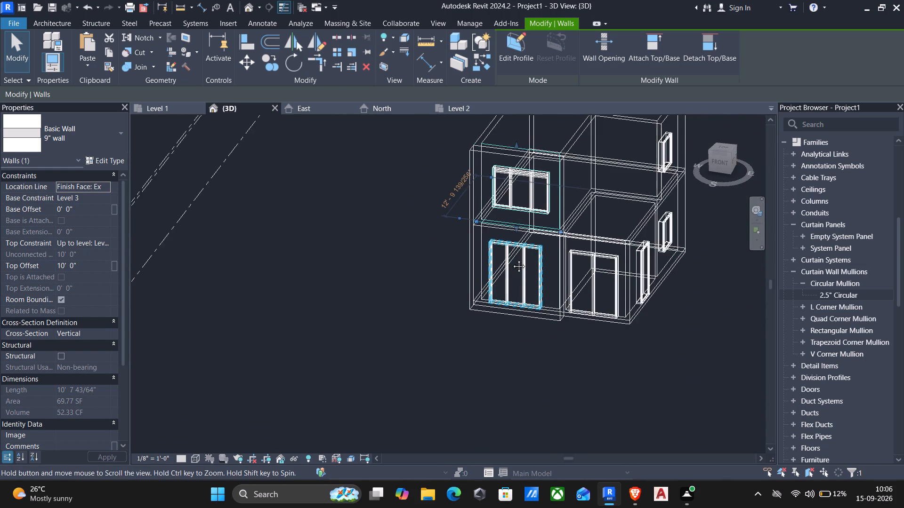
{"action": "middle_click_drag", "start_coordinate": [512, 259], "coordinate": [478, 269]}
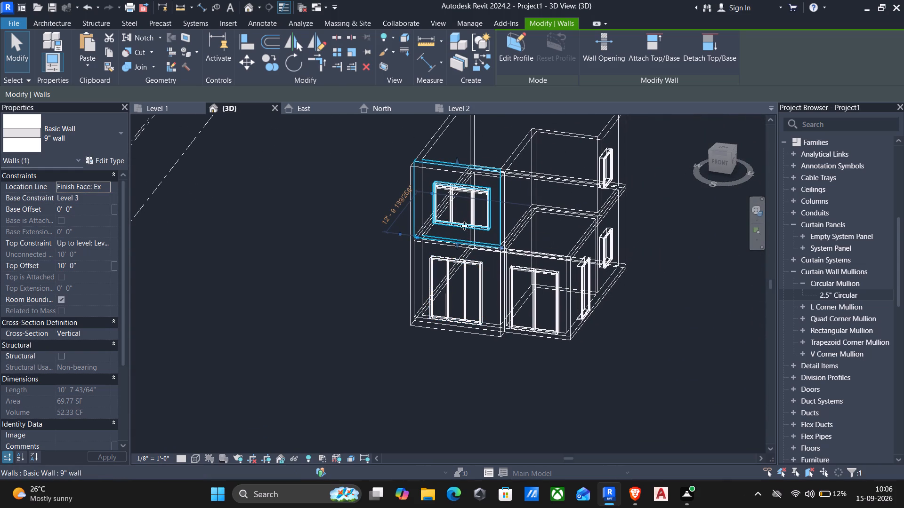
{"action": "key", "text": "Escape"}
{"action": "left_click", "coordinate": [469, 226]}
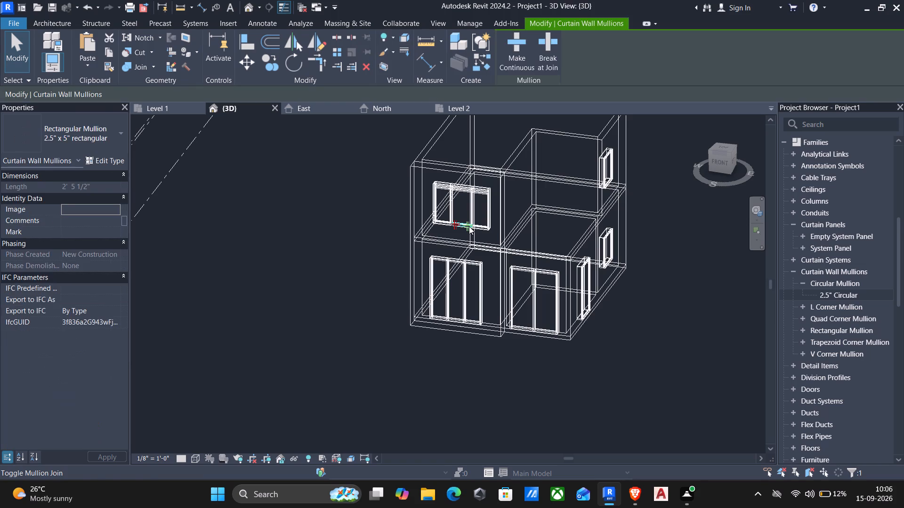
{"action": "key", "text": "Escape"}
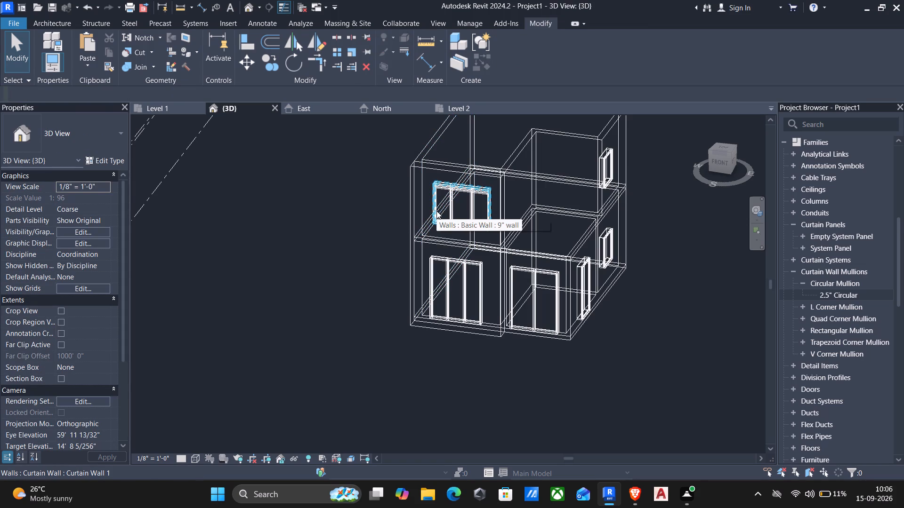
{"action": "left_click", "coordinate": [432, 203]}
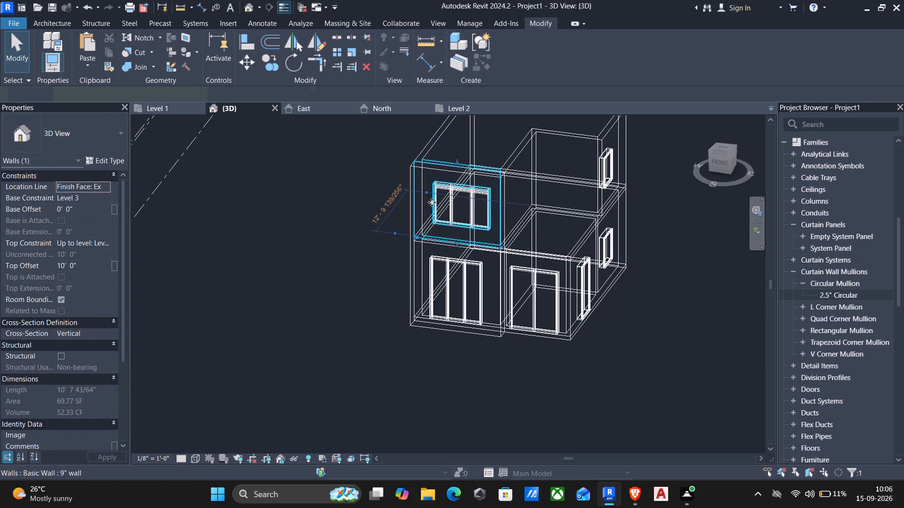
{"action": "key", "text": "Escape"}
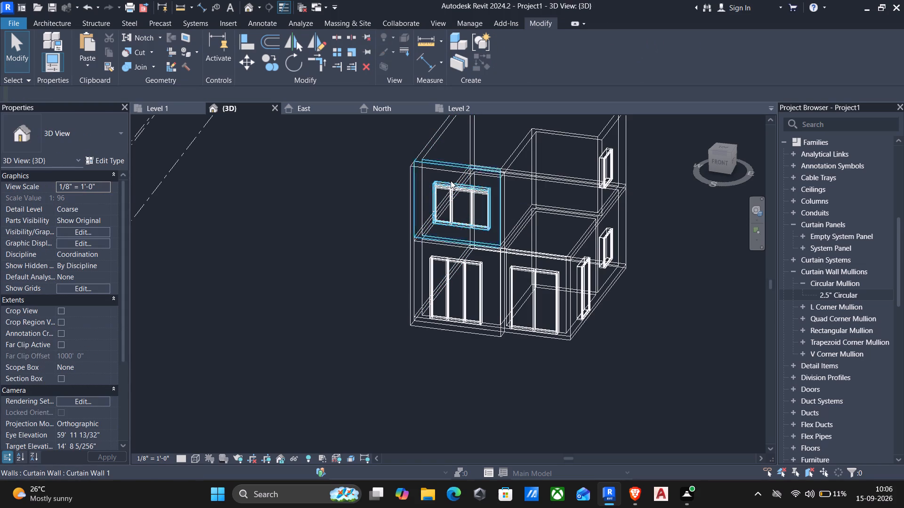
{"action": "left_click", "coordinate": [446, 186]}
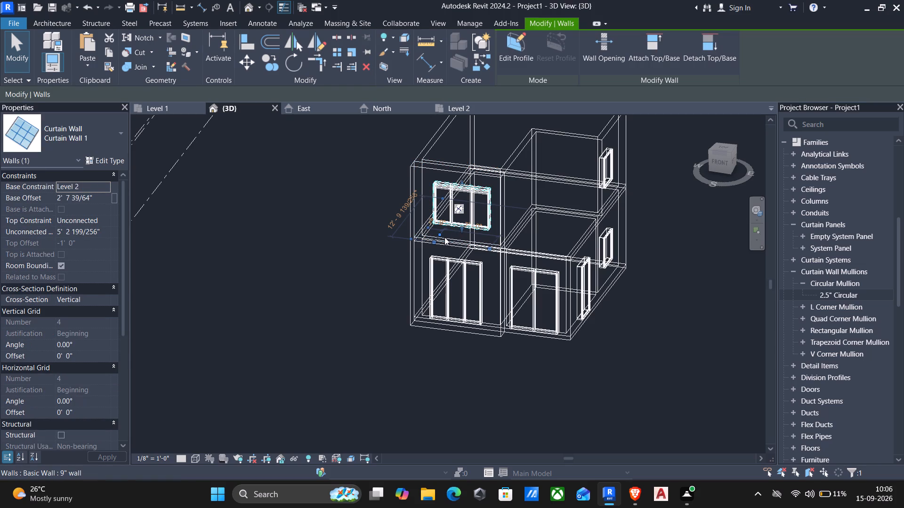
{"action": "middle_click_drag", "start_coordinate": [440, 239], "coordinate": [430, 234], "text": "shift"}
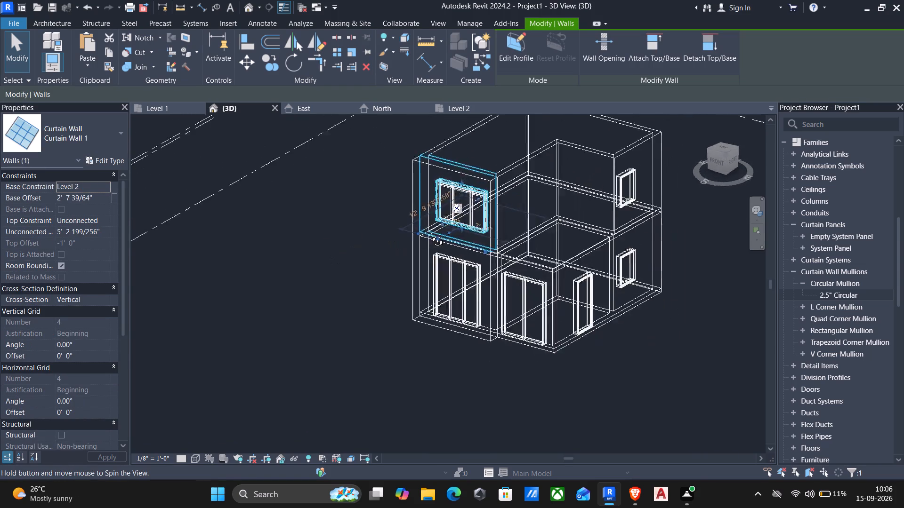
{"action": "middle_click_drag", "start_coordinate": [430, 234], "coordinate": [692, 204], "text": "shift"}
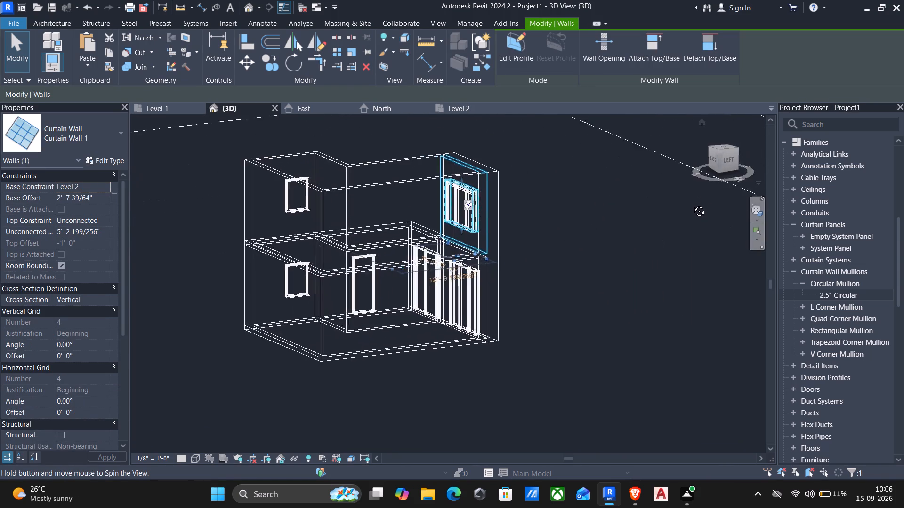
{"action": "middle_click_drag", "start_coordinate": [692, 204], "coordinate": [513, 224], "text": "shift"}
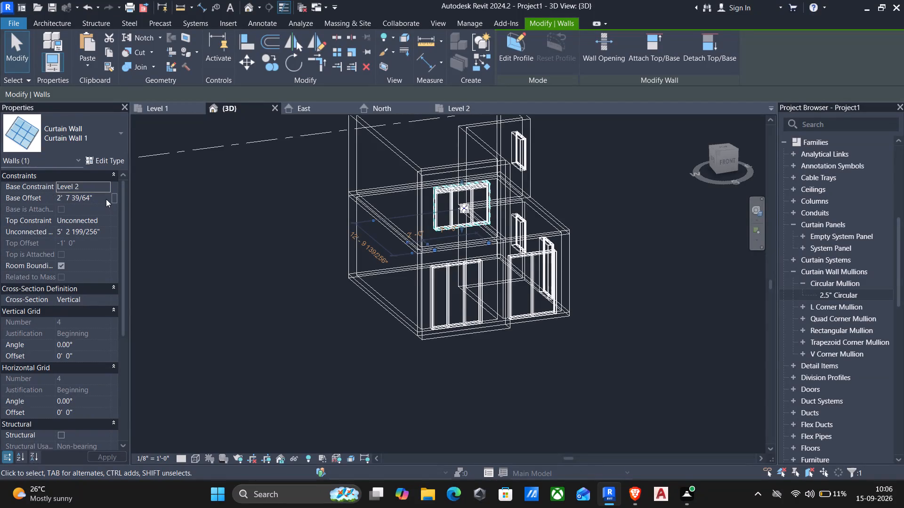
{"action": "left_click", "coordinate": [455, 191]}
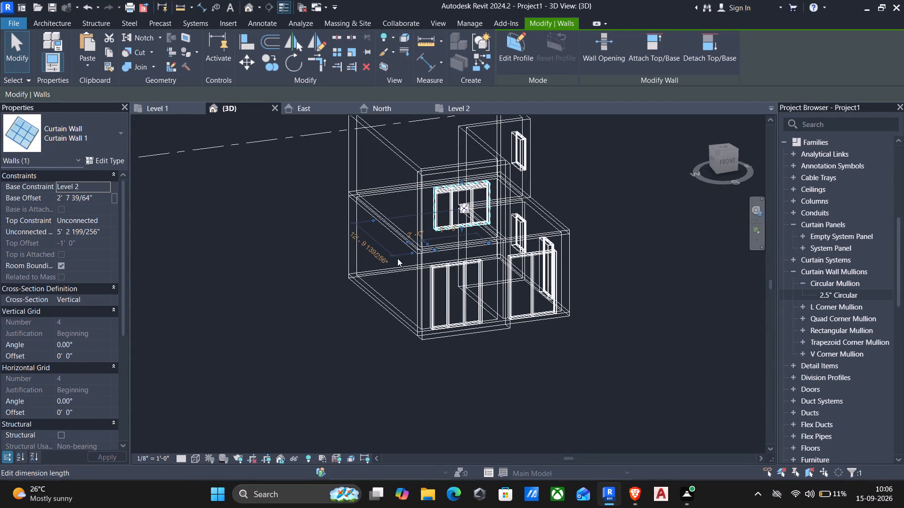
{"action": "scroll", "coordinate": [405, 259], "scroll_direction": "down", "scroll_amount": 3}
{"action": "middle_click_drag", "start_coordinate": [244, 317], "coordinate": [313, 326]}
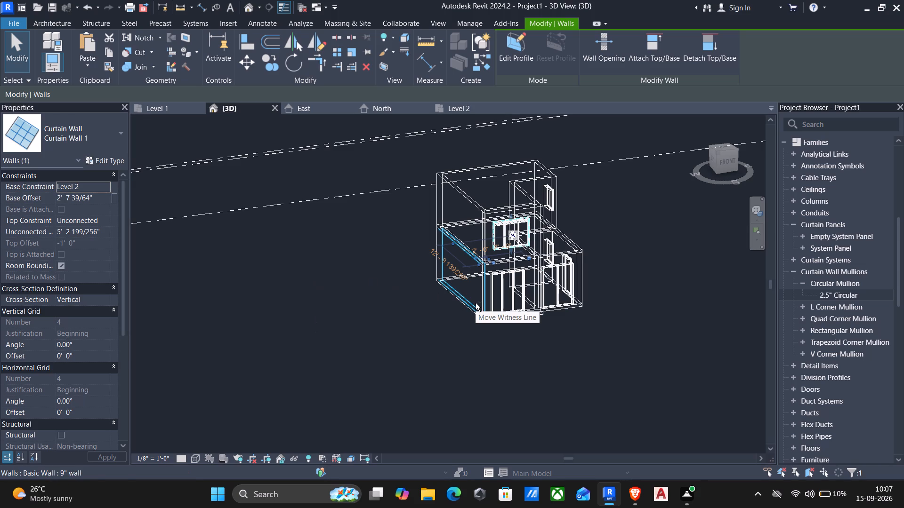
{"action": "middle_click_drag", "start_coordinate": [476, 303], "coordinate": [370, 320], "text": "shift"}
{"action": "scroll", "coordinate": [538, 229], "scroll_direction": "up", "scroll_amount": 3}
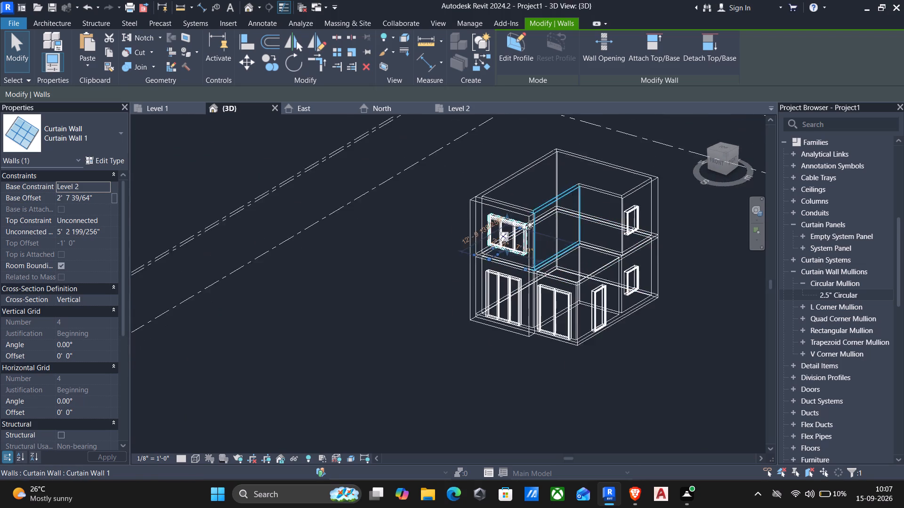
{"action": "scroll", "coordinate": [520, 240], "scroll_direction": "up", "scroll_amount": 4}
{"action": "scroll", "coordinate": [468, 280], "scroll_direction": "up", "scroll_amount": 2}
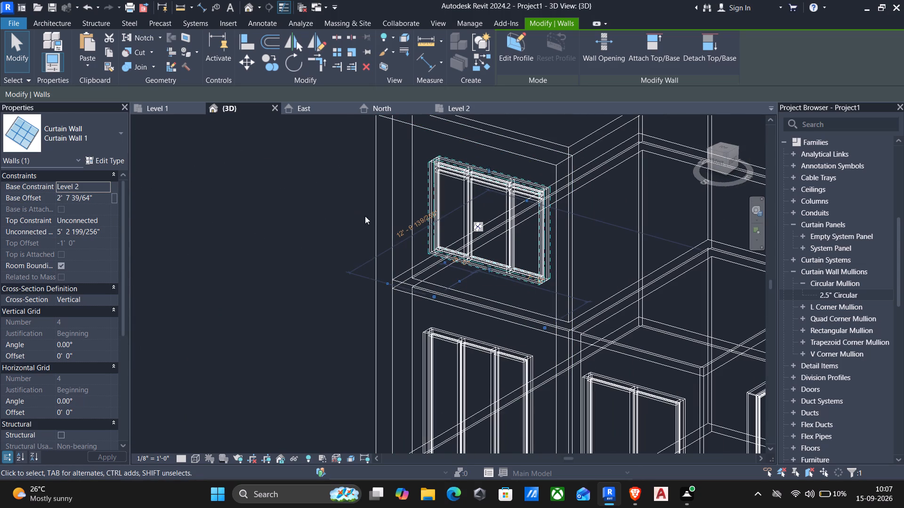
{"action": "key", "text": "Return"}
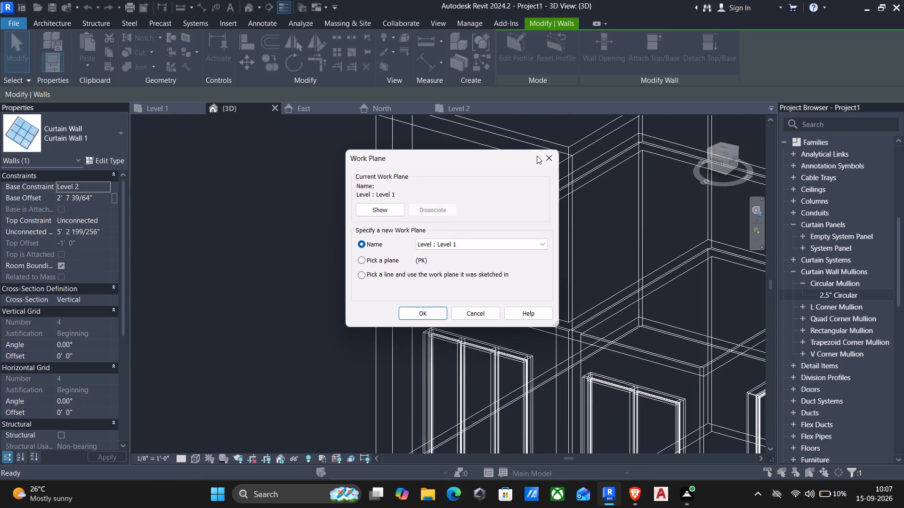
{"action": "left_click", "coordinate": [554, 163]}
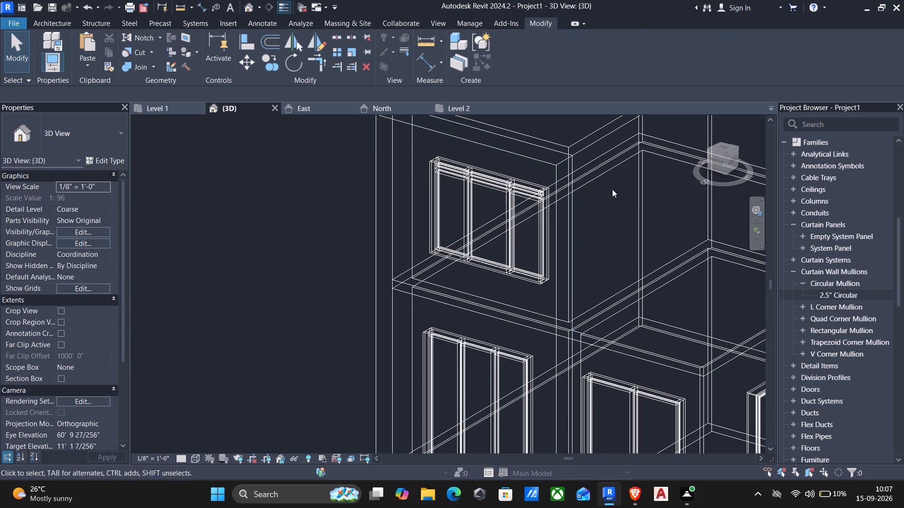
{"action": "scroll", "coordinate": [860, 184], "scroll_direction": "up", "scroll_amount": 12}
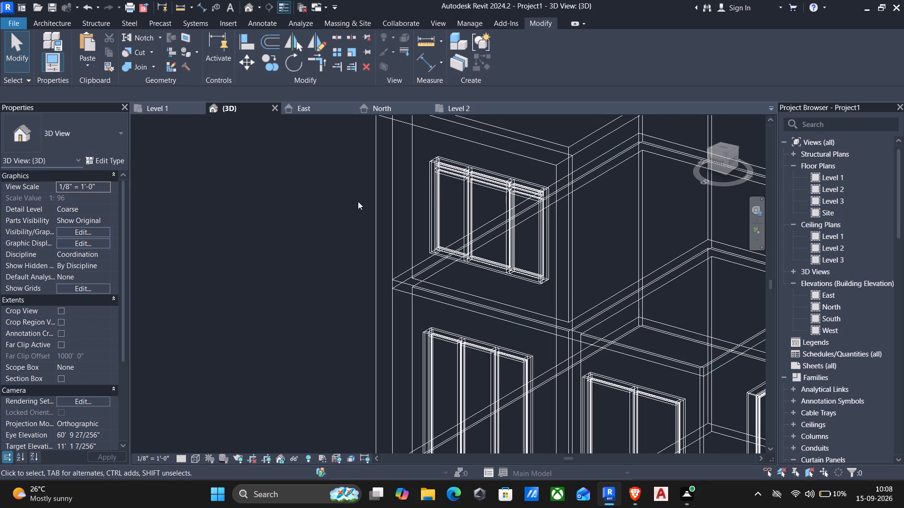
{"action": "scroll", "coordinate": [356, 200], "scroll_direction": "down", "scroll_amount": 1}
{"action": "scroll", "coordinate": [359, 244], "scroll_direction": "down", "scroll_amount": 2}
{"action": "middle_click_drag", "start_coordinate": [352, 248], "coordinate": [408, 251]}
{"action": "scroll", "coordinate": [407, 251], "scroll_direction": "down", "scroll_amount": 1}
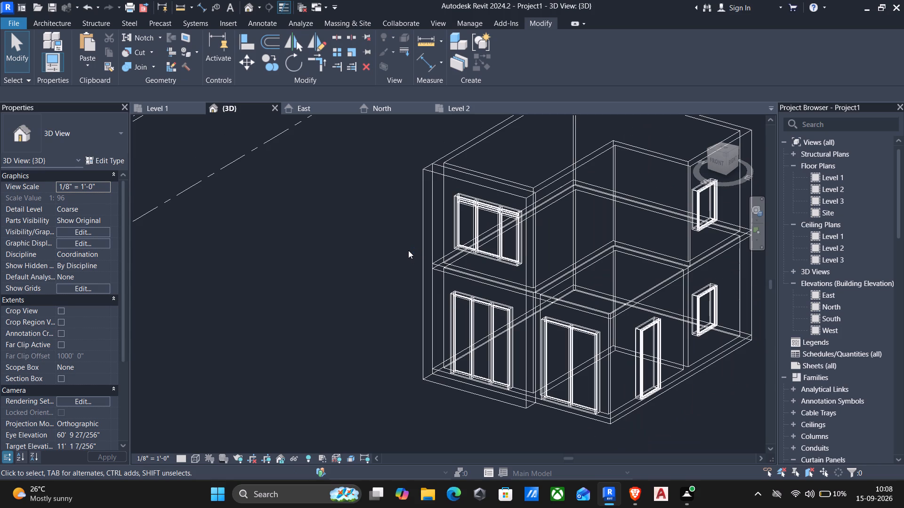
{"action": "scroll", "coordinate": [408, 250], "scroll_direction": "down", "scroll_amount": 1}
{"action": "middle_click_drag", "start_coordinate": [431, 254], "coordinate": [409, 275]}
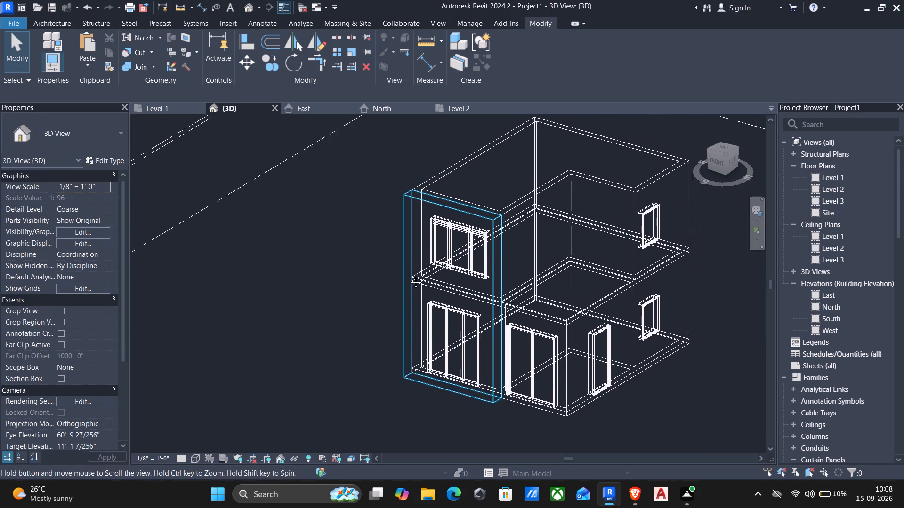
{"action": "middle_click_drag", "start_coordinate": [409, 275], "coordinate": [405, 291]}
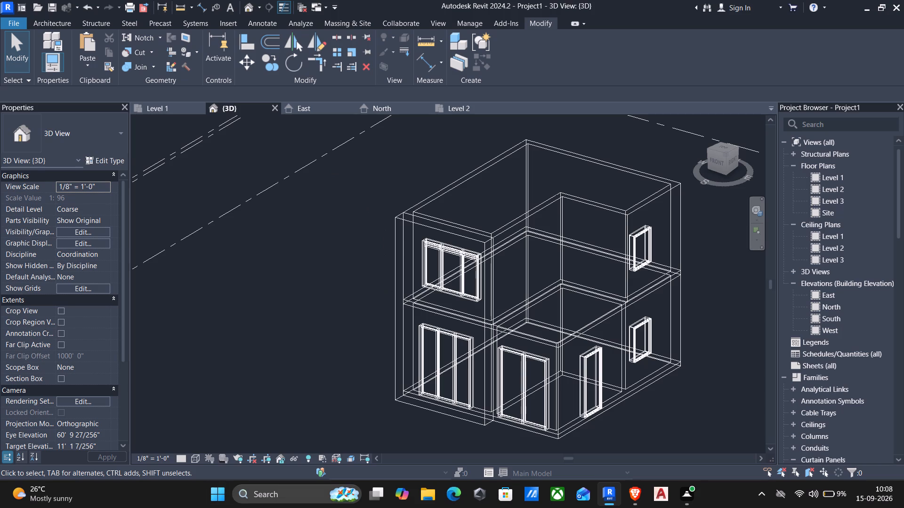
In shaded display, stretch the in-place facade model's front face well outward from the building.
{"action": "left_click", "coordinate": [193, 459]}
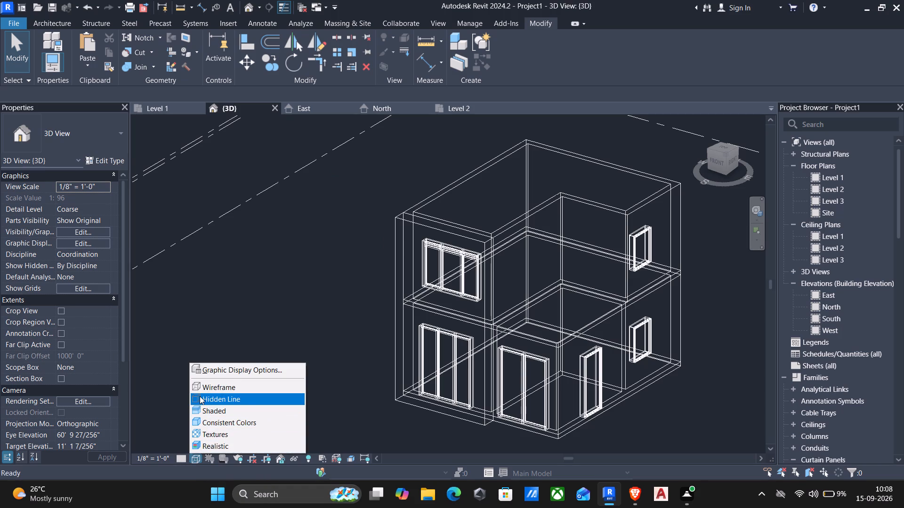
{"action": "left_click", "coordinate": [196, 411]}
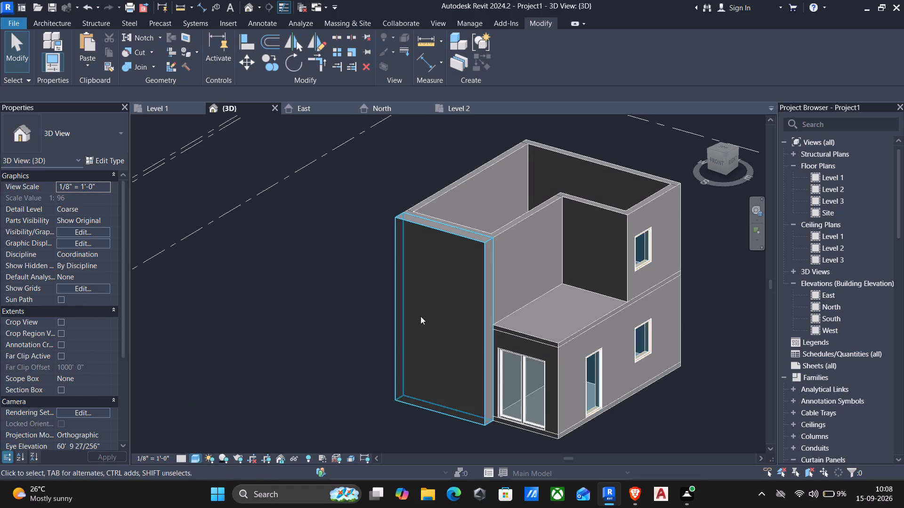
{"action": "middle_click_drag", "start_coordinate": [421, 316], "coordinate": [279, 407], "text": "shift"}
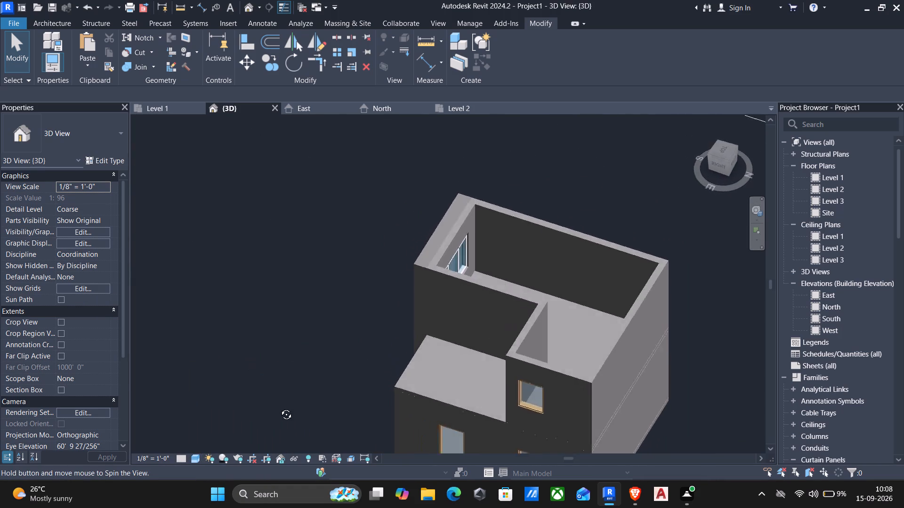
{"action": "middle_click_drag", "start_coordinate": [279, 407], "coordinate": [419, 273], "text": "shift"}
{"action": "left_click", "coordinate": [483, 254]}
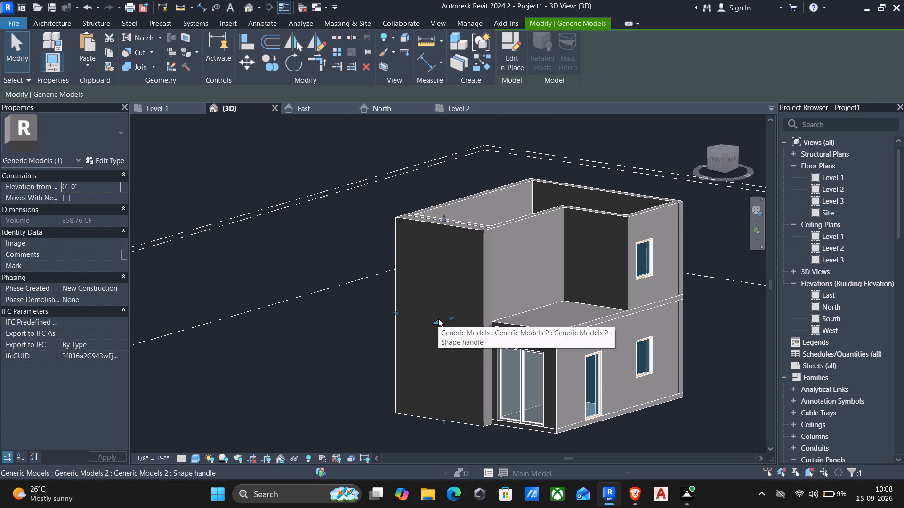
{"action": "left_click_drag", "start_coordinate": [438, 319], "coordinate": [470, 294]}
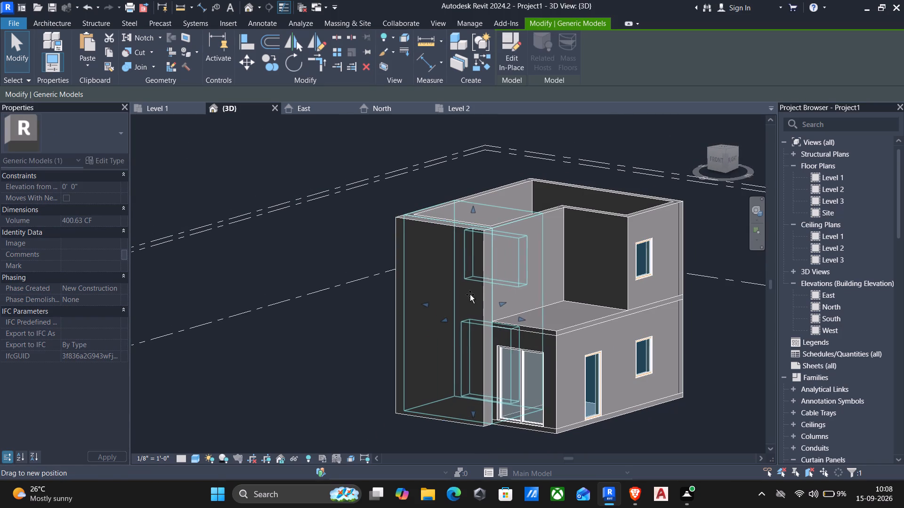
{"action": "left_click_drag", "start_coordinate": [470, 294], "coordinate": [404, 361]}
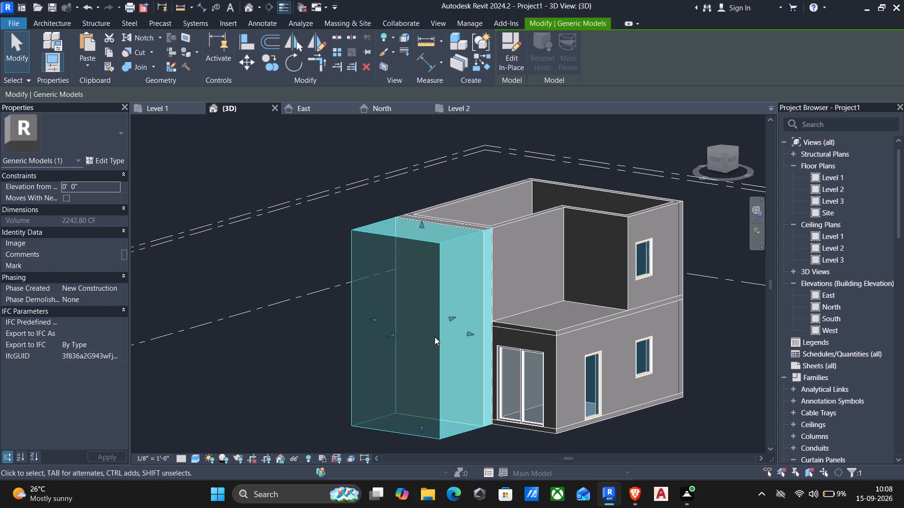
{"action": "key", "text": "Escape"}
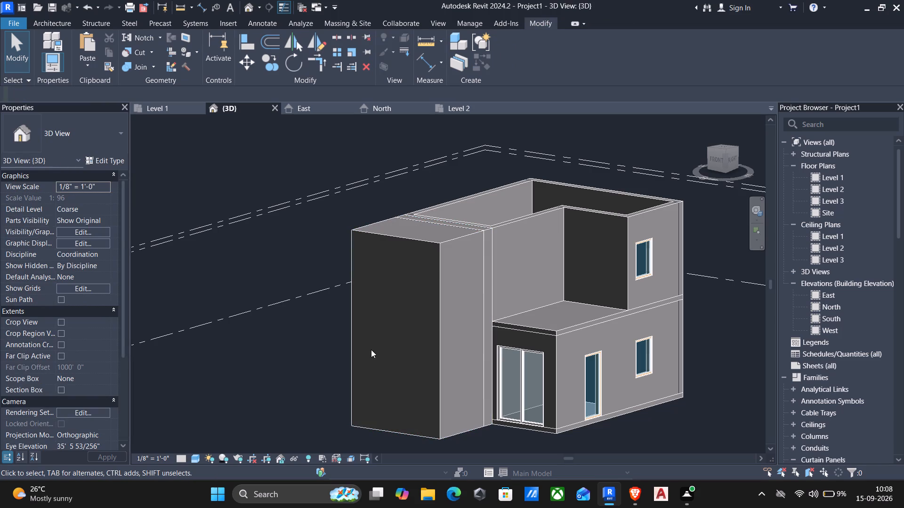
Stretch the top of the upper-storey 9" wall behind the facade model well above the adjoining walls.
{"action": "middle_click_drag", "start_coordinate": [349, 354], "coordinate": [474, 381], "text": "shift"}
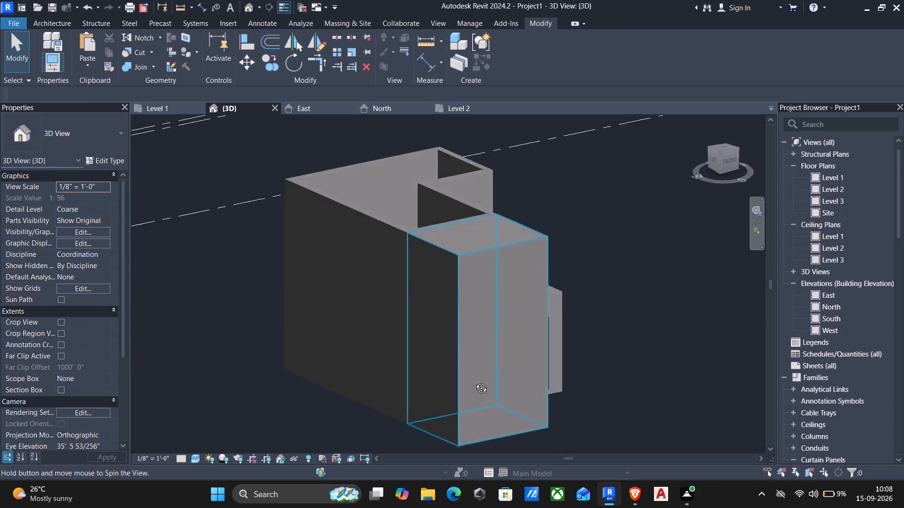
{"action": "middle_click_drag", "start_coordinate": [474, 381], "coordinate": [134, 455], "text": "shift"}
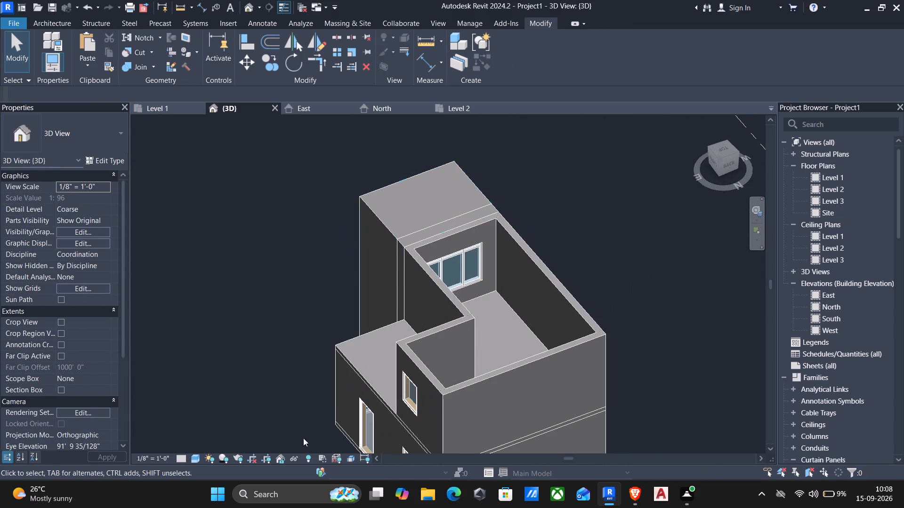
{"action": "left_click", "coordinate": [448, 253]}
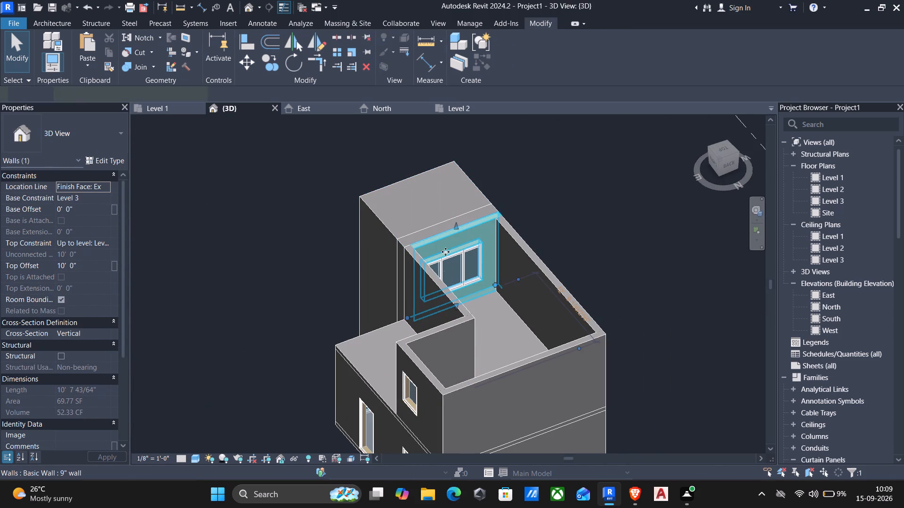
{"action": "scroll", "coordinate": [446, 238], "scroll_direction": "down", "scroll_amount": 1}
{"action": "left_click_drag", "start_coordinate": [454, 227], "coordinate": [465, 154]}
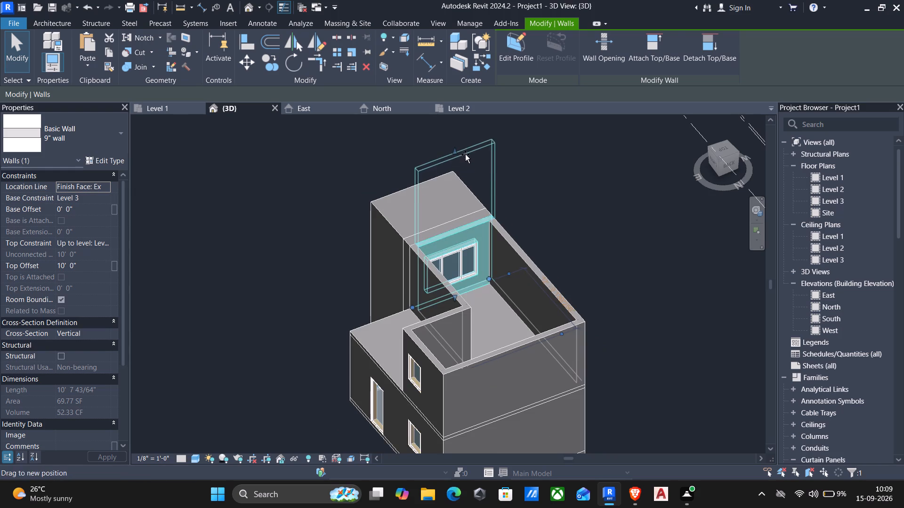
{"action": "left_click_drag", "start_coordinate": [465, 154], "coordinate": [465, 154]}
{"action": "scroll", "coordinate": [337, 259], "scroll_direction": "down", "scroll_amount": 3}
{"action": "key", "text": "Escape"}
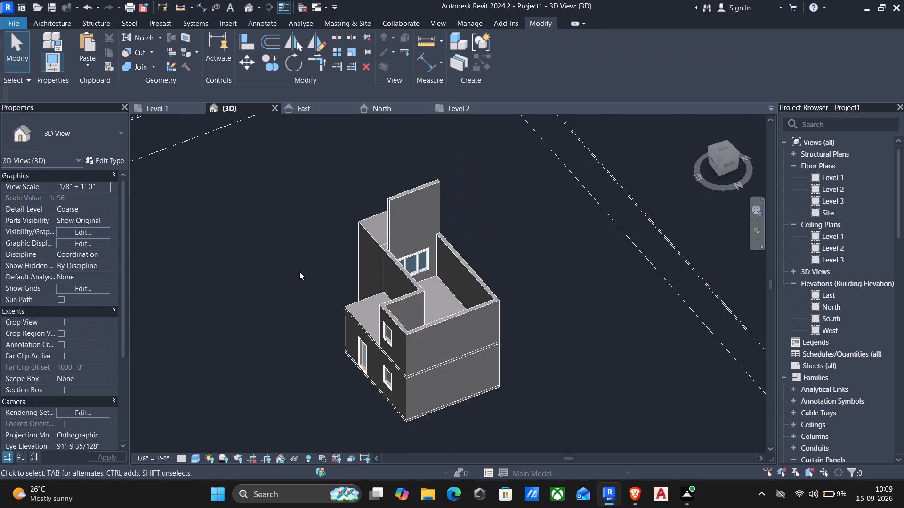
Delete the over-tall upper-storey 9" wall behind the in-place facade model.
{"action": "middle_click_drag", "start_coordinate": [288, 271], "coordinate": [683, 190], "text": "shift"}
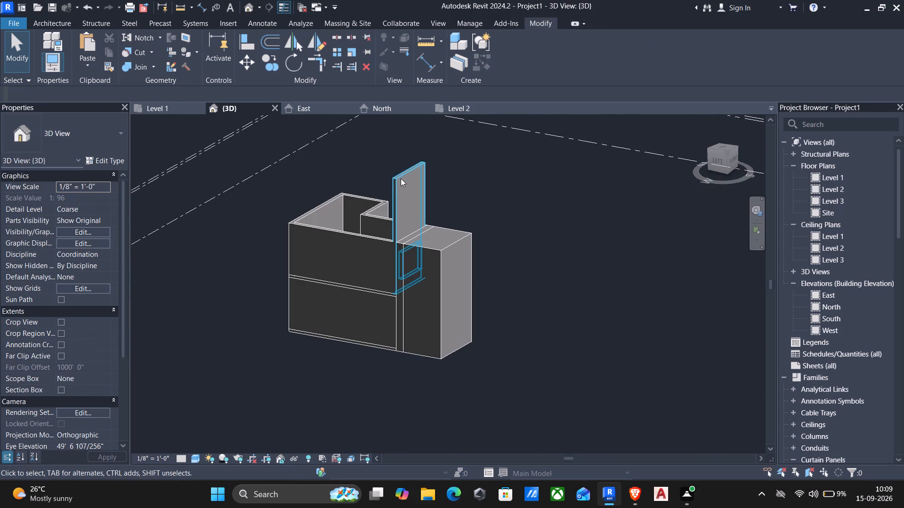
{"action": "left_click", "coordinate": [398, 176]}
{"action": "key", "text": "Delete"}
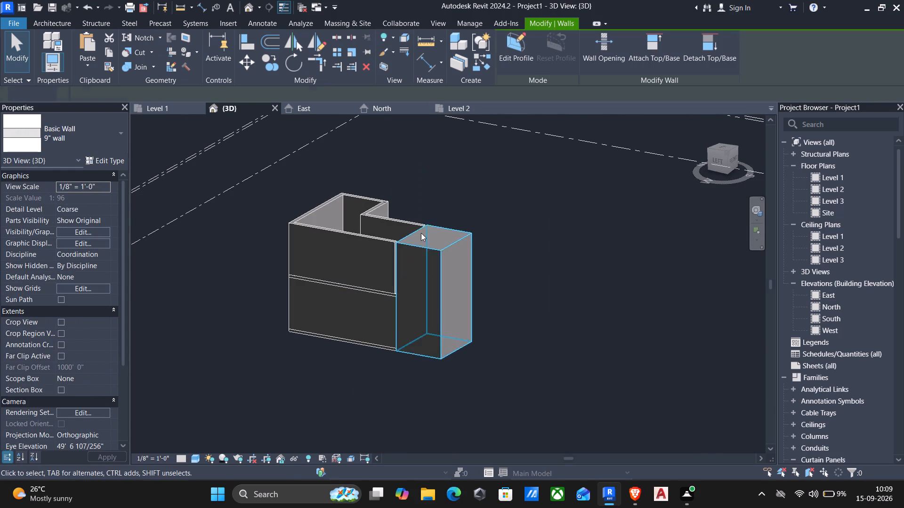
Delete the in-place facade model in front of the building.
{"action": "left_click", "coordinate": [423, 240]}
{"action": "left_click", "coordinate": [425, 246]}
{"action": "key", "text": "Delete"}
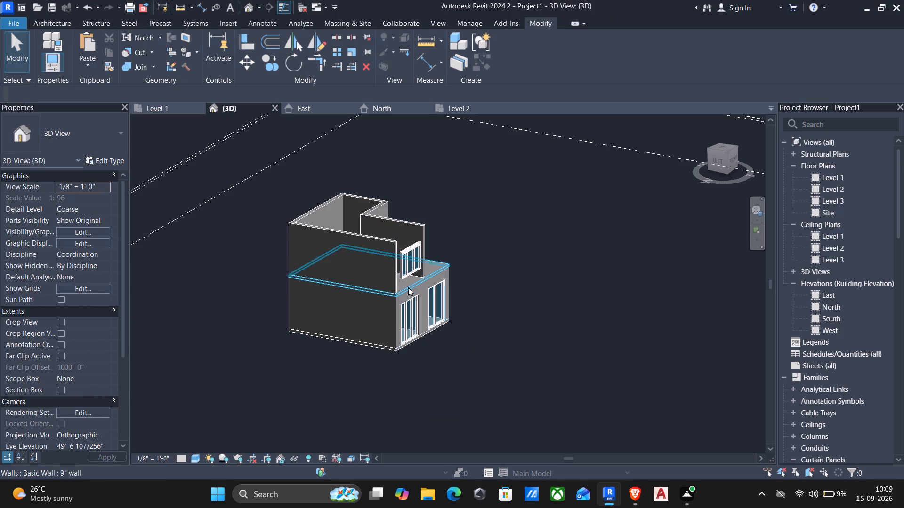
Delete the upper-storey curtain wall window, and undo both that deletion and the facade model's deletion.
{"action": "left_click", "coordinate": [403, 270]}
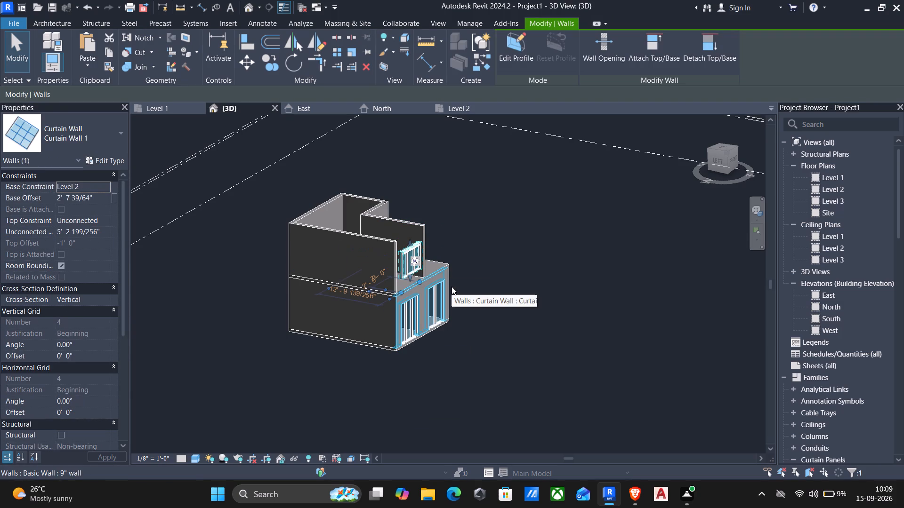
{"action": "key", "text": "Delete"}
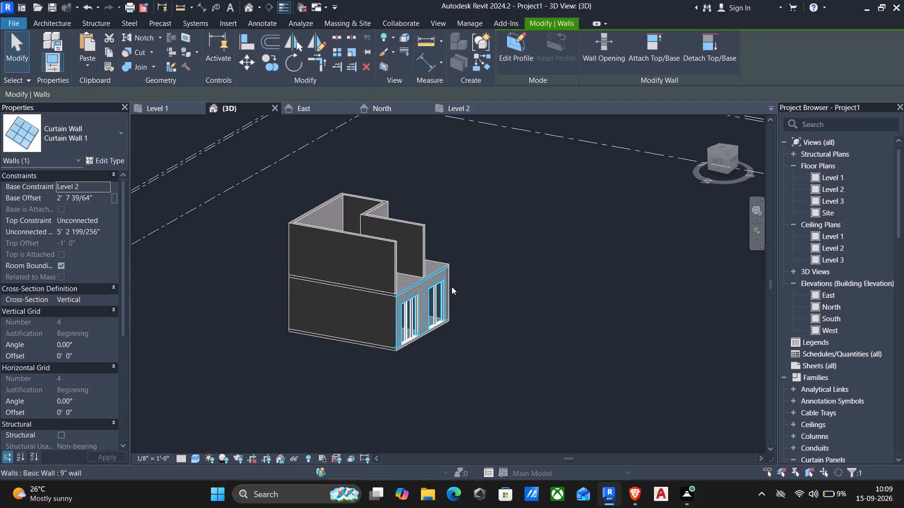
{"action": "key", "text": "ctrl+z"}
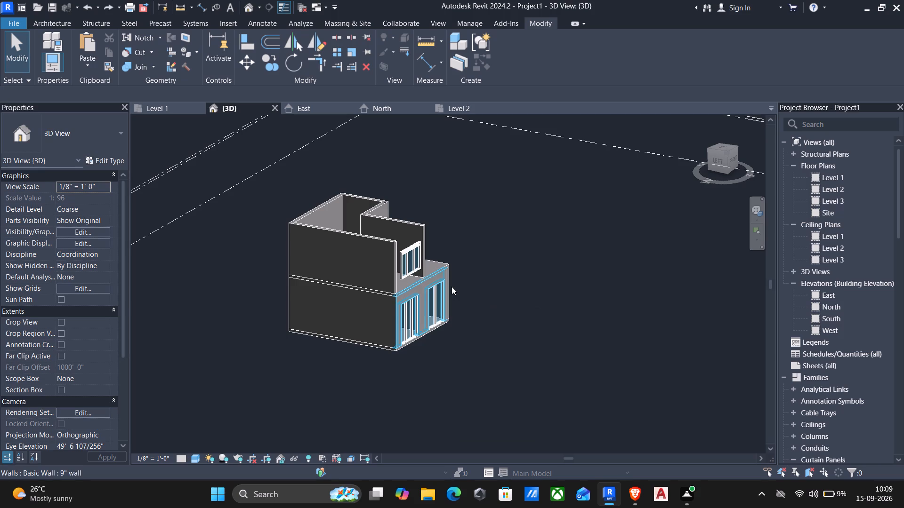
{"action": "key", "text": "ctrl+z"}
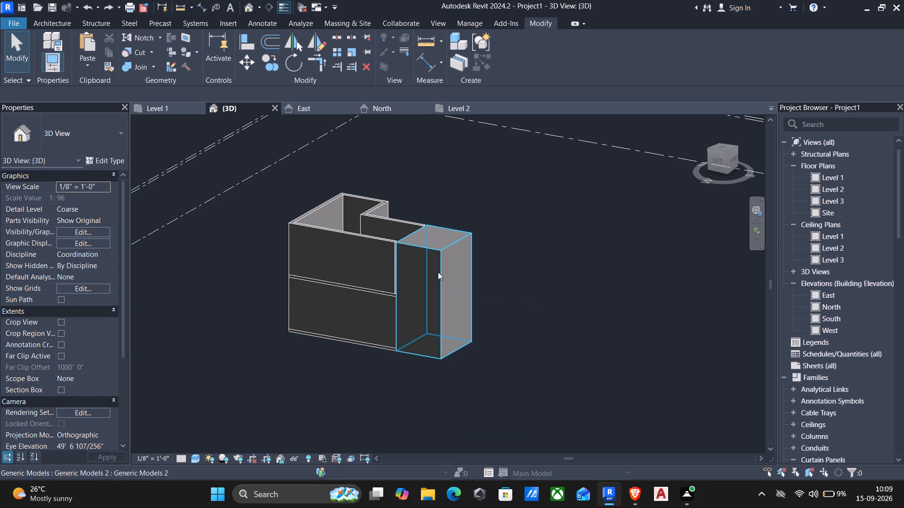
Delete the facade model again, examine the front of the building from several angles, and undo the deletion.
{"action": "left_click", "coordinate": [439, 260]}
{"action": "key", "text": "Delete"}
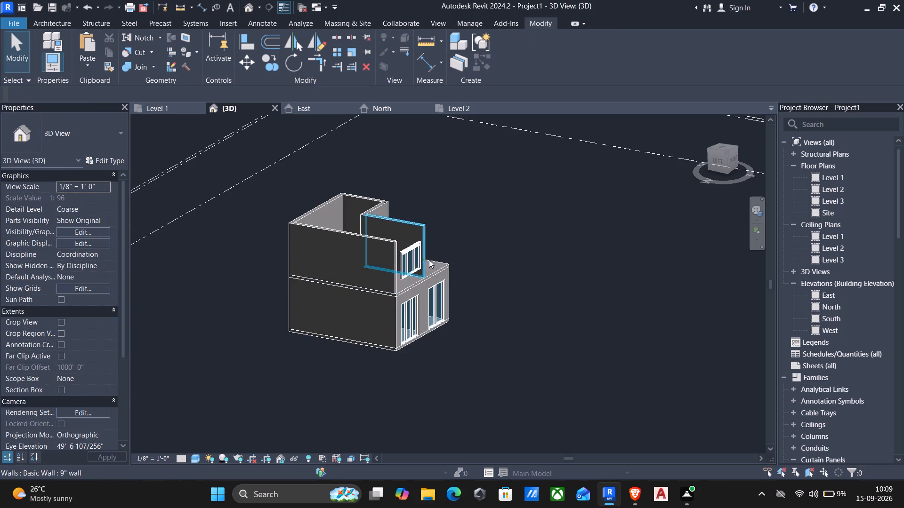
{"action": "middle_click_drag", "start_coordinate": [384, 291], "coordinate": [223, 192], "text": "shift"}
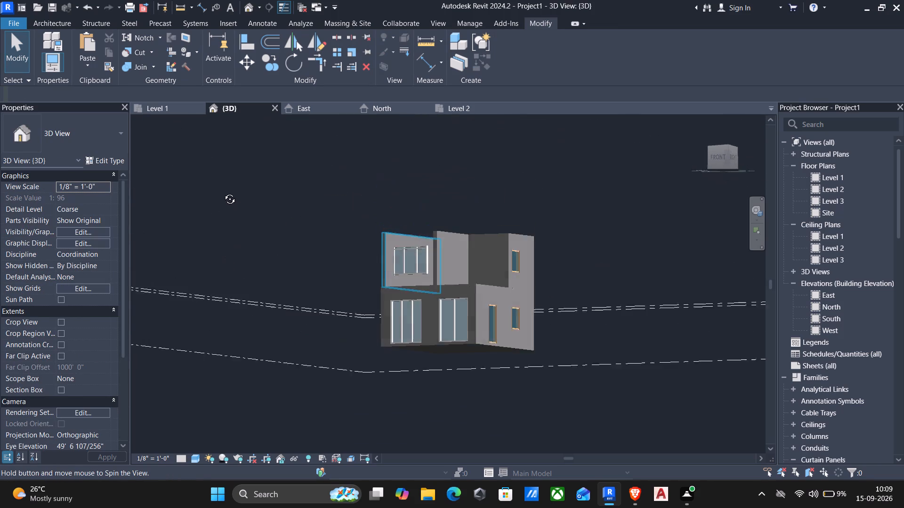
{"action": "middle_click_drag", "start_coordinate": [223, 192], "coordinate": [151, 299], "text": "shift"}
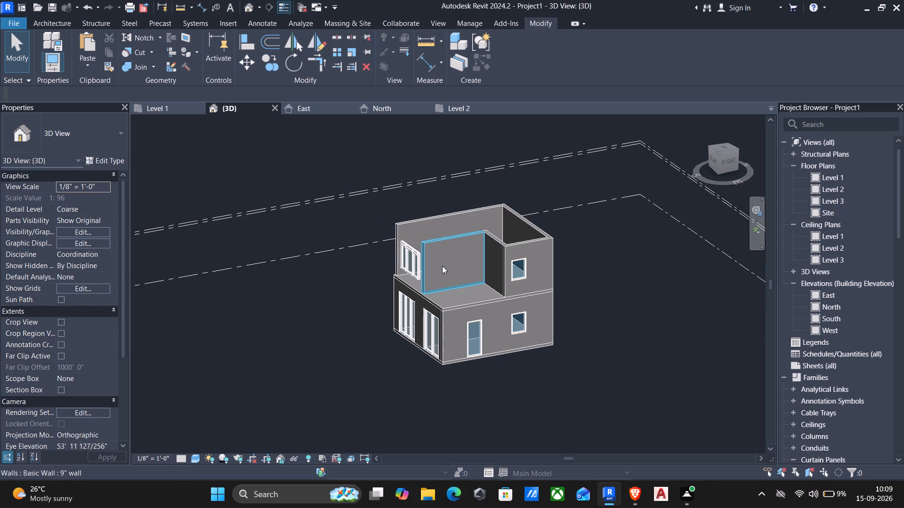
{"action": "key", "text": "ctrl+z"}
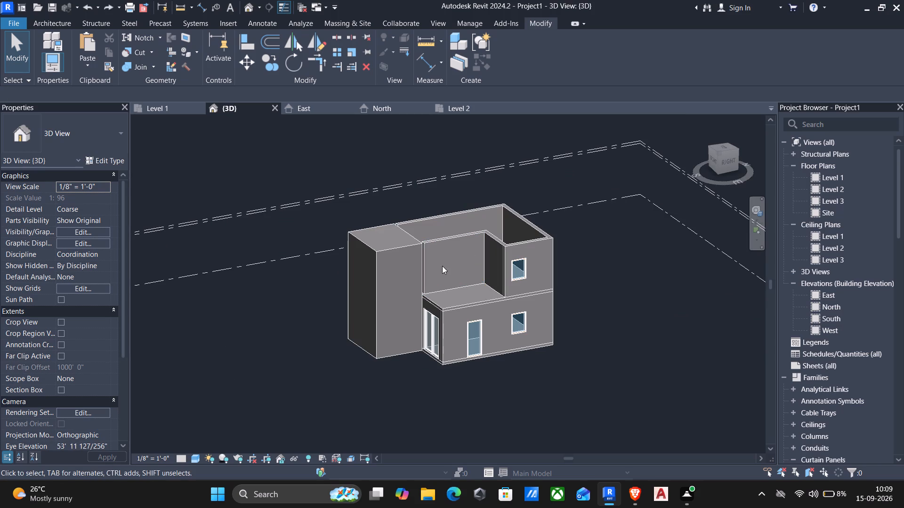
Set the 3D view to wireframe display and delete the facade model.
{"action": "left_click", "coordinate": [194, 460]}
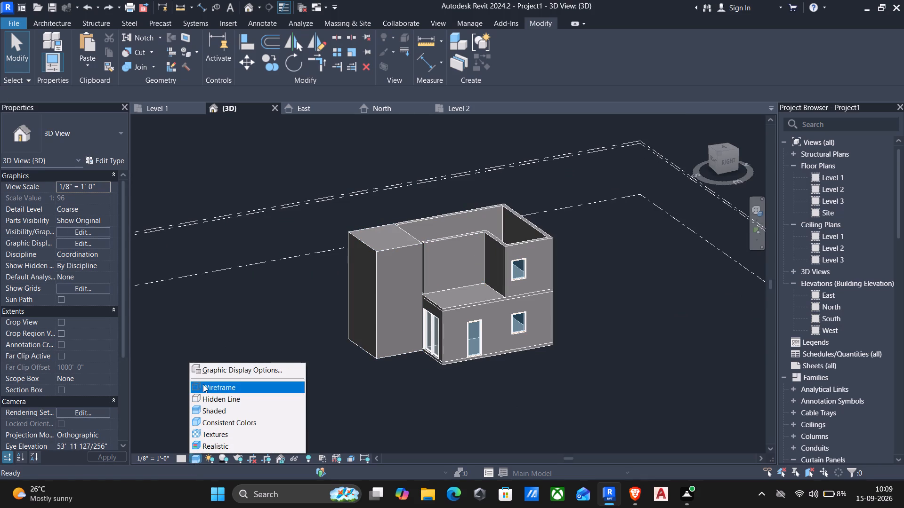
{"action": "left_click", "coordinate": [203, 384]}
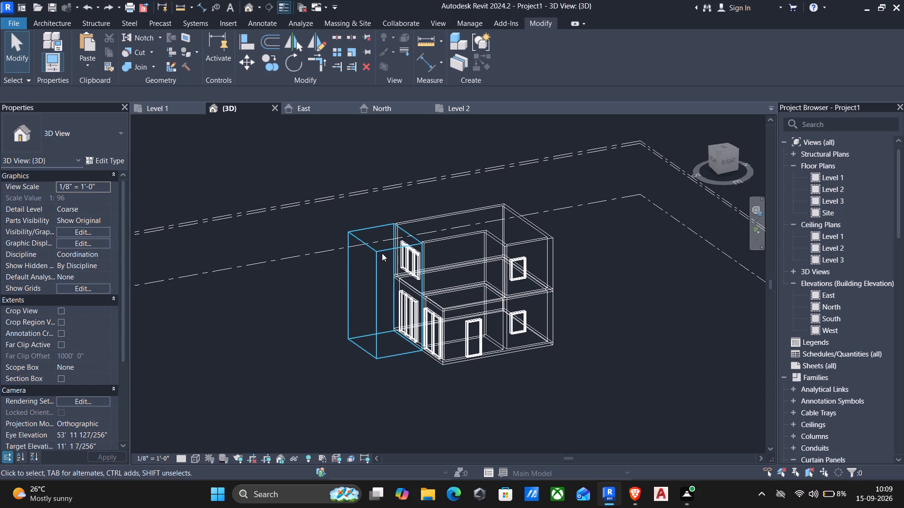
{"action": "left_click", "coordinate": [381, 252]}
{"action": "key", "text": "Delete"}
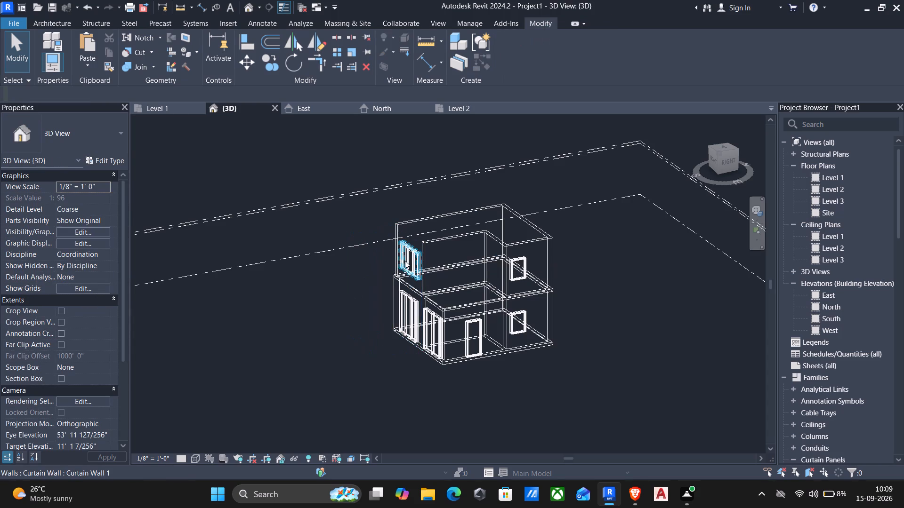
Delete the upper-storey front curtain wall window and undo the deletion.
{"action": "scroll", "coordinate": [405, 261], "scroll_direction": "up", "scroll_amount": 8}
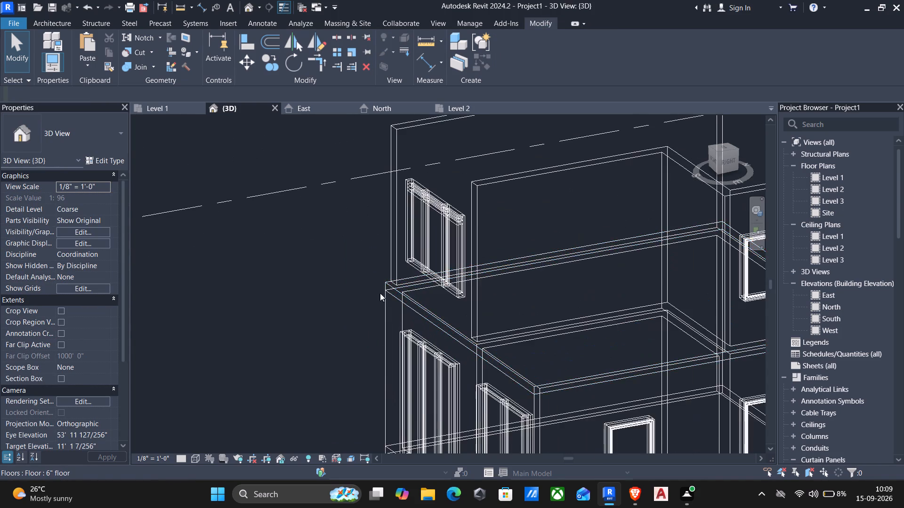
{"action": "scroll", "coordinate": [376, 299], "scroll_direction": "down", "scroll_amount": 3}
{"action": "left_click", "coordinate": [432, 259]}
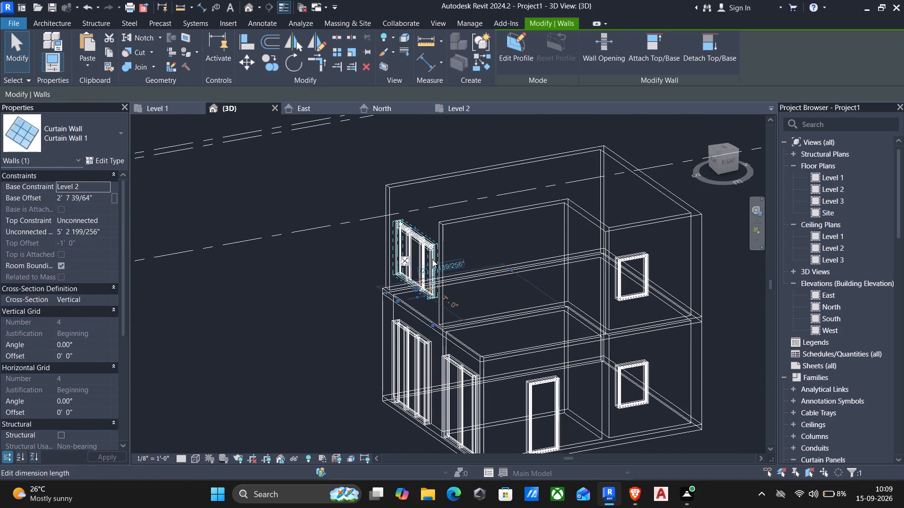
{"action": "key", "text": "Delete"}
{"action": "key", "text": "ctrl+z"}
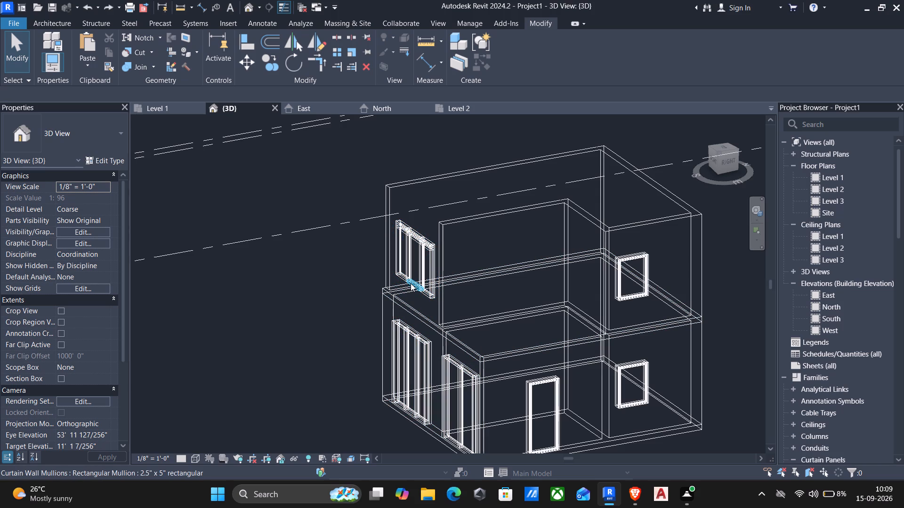
Examine the upper window in wireframe, and undo the facade and wall deletions plus the earlier wall-top and facade-front stretches.
{"action": "left_click", "coordinate": [400, 277]}
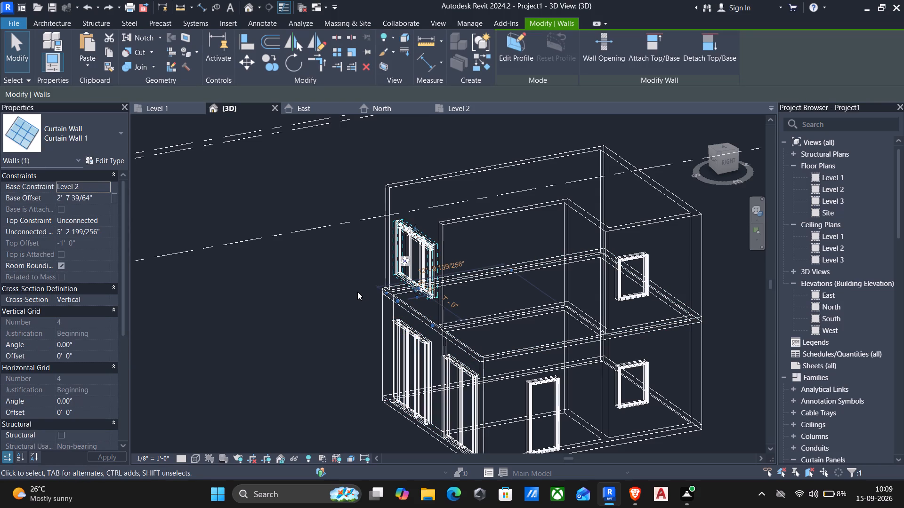
{"action": "middle_click_drag", "start_coordinate": [357, 292], "coordinate": [457, 305], "text": "shift"}
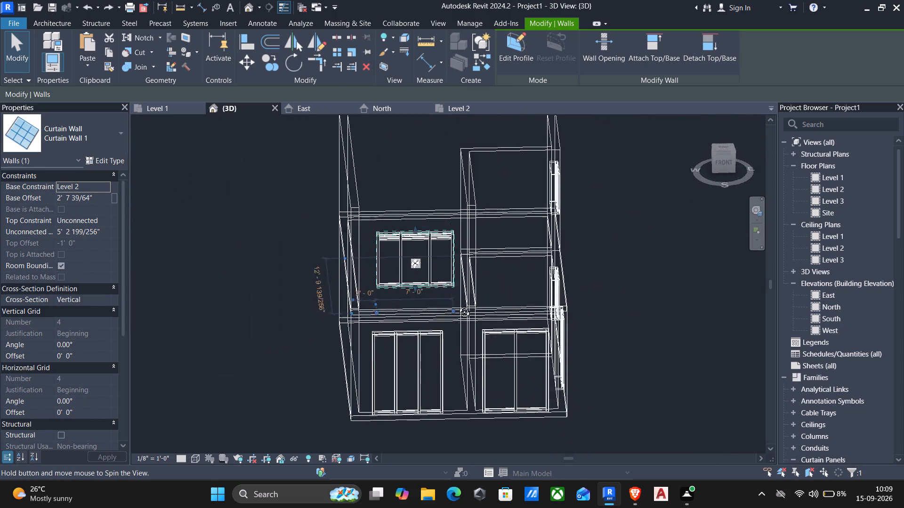
{"action": "middle_click_drag", "start_coordinate": [457, 305], "coordinate": [354, 328], "text": "shift"}
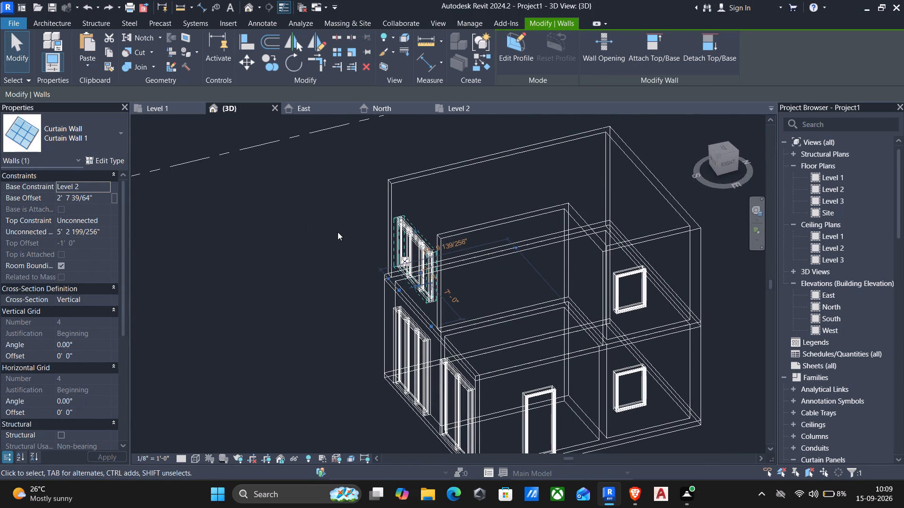
{"action": "key", "text": "Escape"}
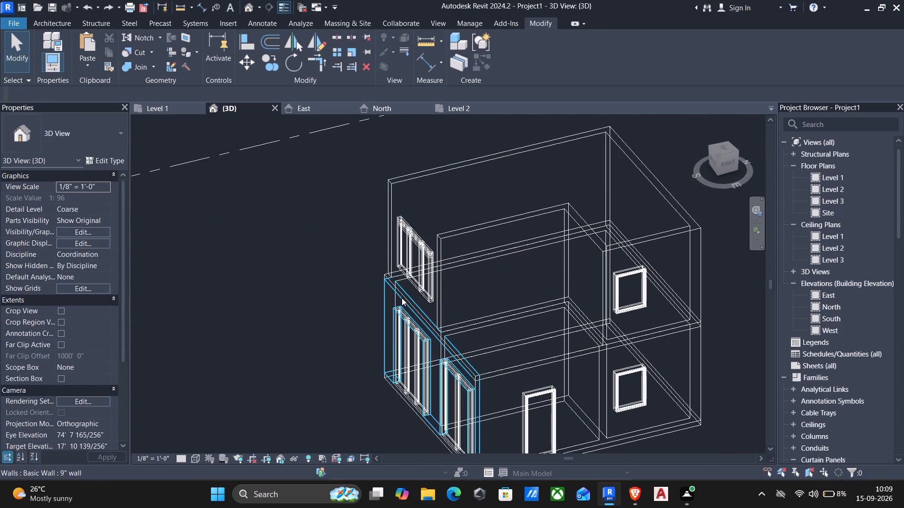
{"action": "key", "text": "ctrl+z"}
{"action": "key", "text": "ctrl+z"}
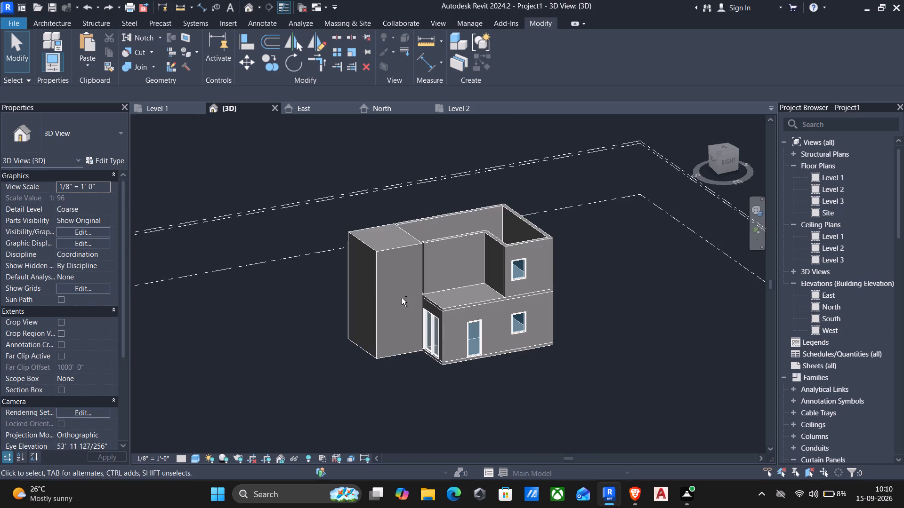
{"action": "key", "text": "ctrl+z"}
{"action": "key", "text": "ctrl+z"}
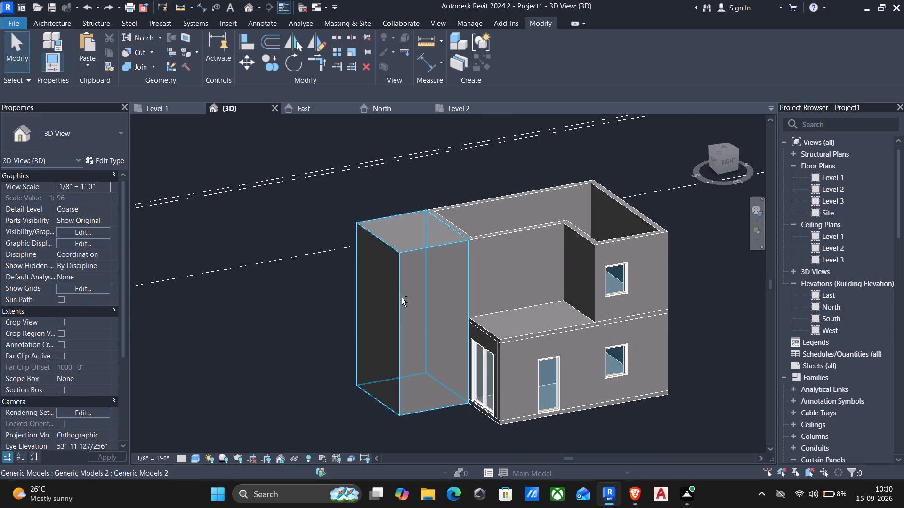
{"action": "key", "text": "ctrl+z"}
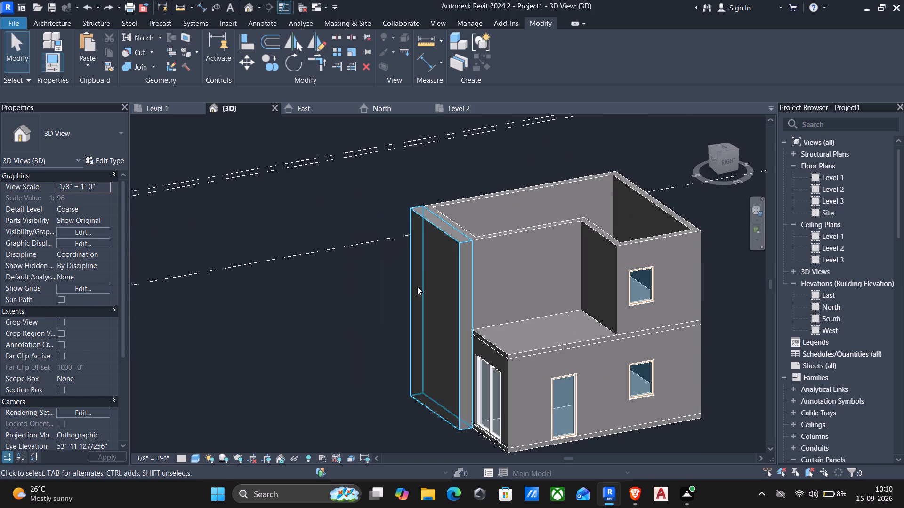
Delete the in-place facade model covering the front windows.
{"action": "left_click", "coordinate": [460, 272]}
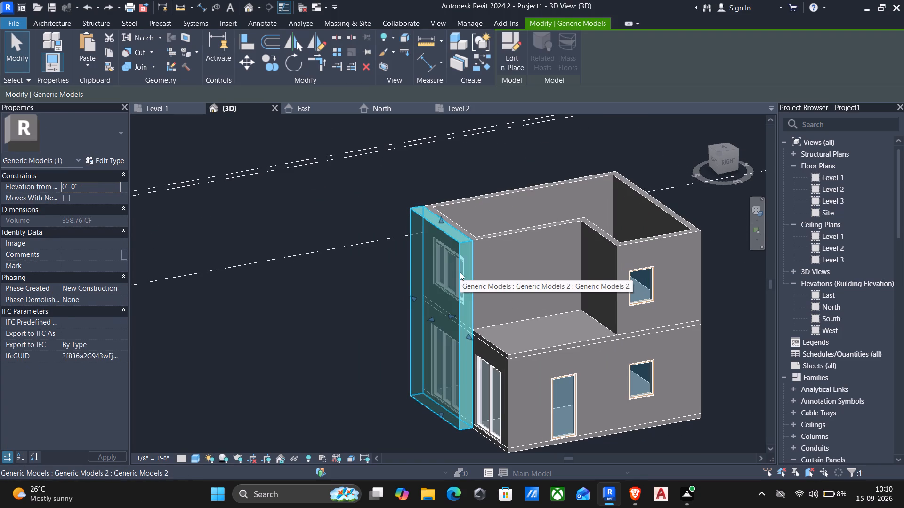
{"action": "key", "text": "Delete"}
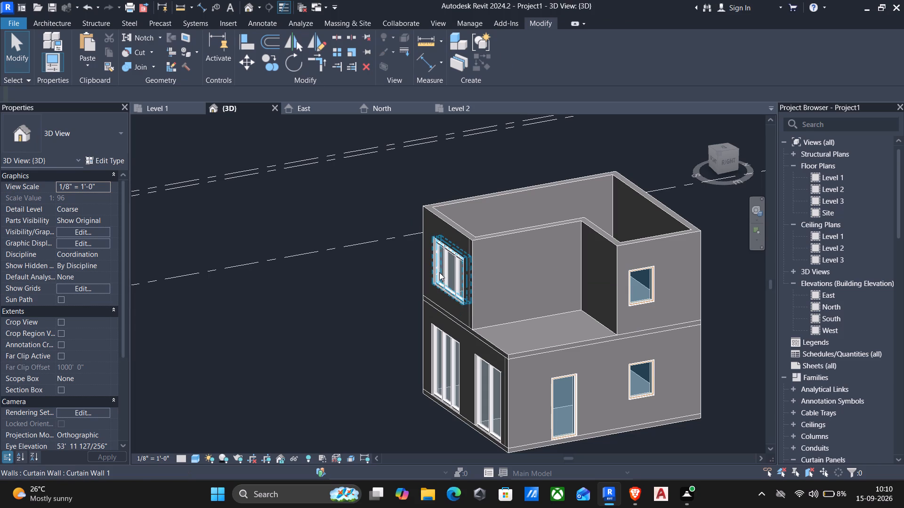
Examine the upper-storey front curtain wall window and its mullions up close from the front.
{"action": "left_click", "coordinate": [434, 266]}
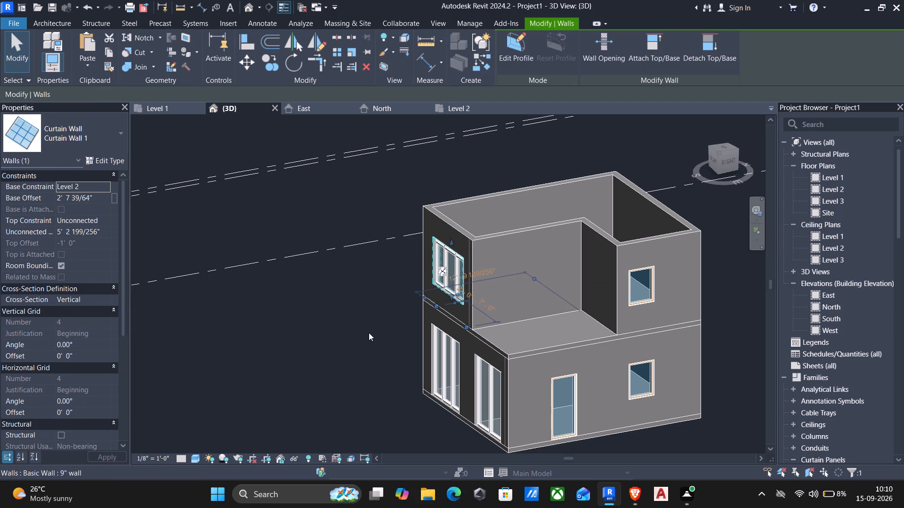
{"action": "key", "text": "Escape"}
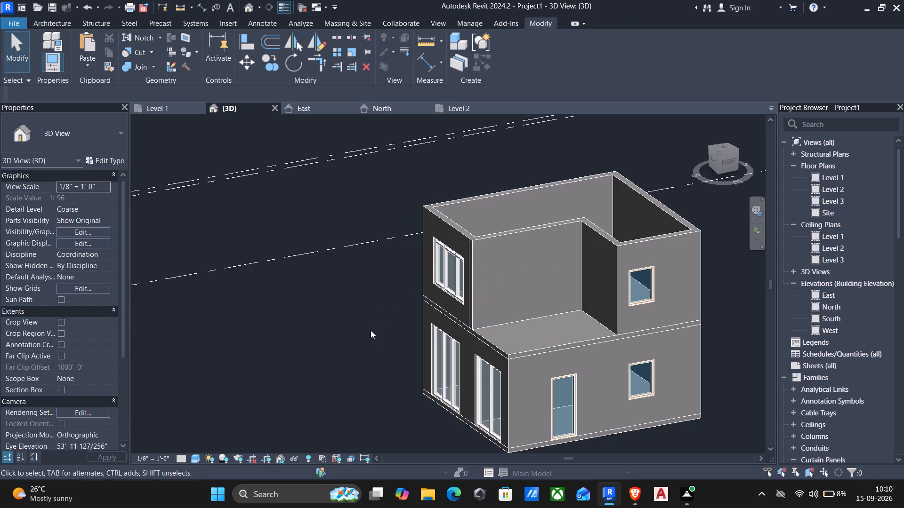
{"action": "middle_click_drag", "start_coordinate": [371, 328], "coordinate": [476, 310], "text": "shift"}
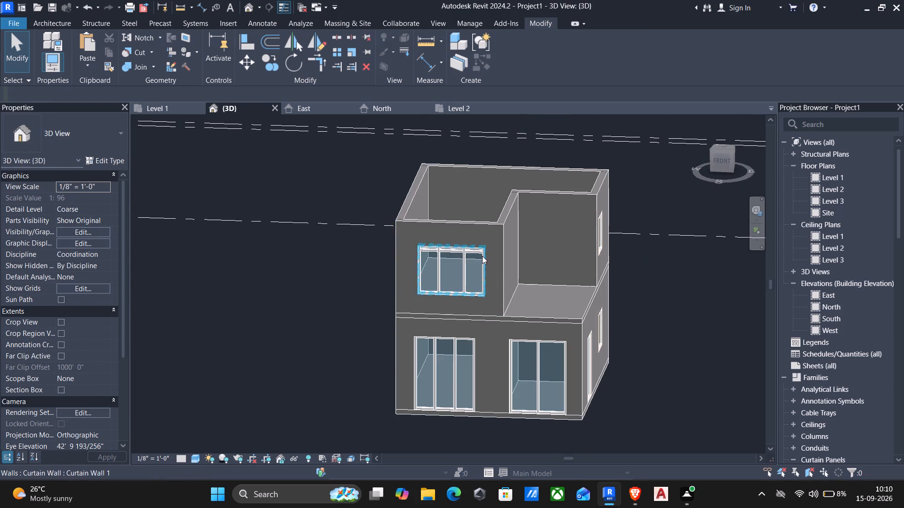
{"action": "scroll", "coordinate": [483, 252], "scroll_direction": "up", "scroll_amount": 5}
{"action": "scroll", "coordinate": [411, 248], "scroll_direction": "up", "scroll_amount": 5}
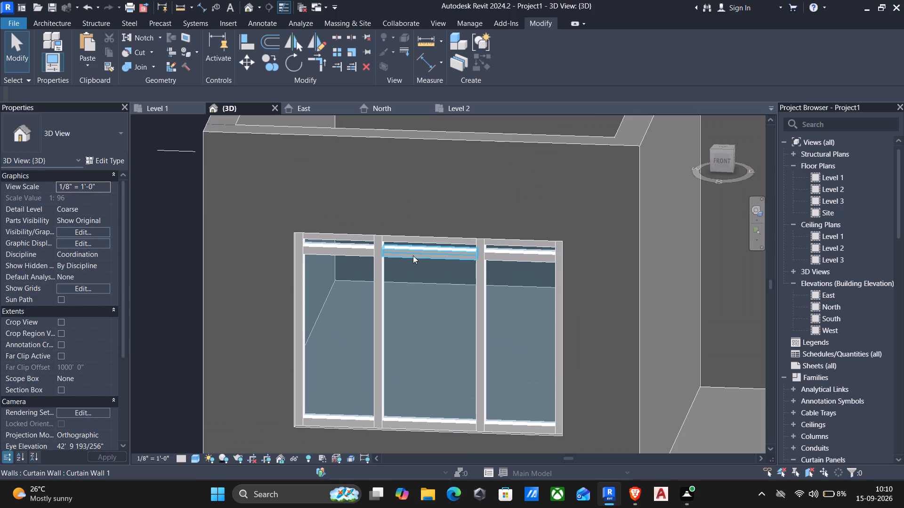
{"action": "scroll", "coordinate": [405, 254], "scroll_direction": "up", "scroll_amount": 3}
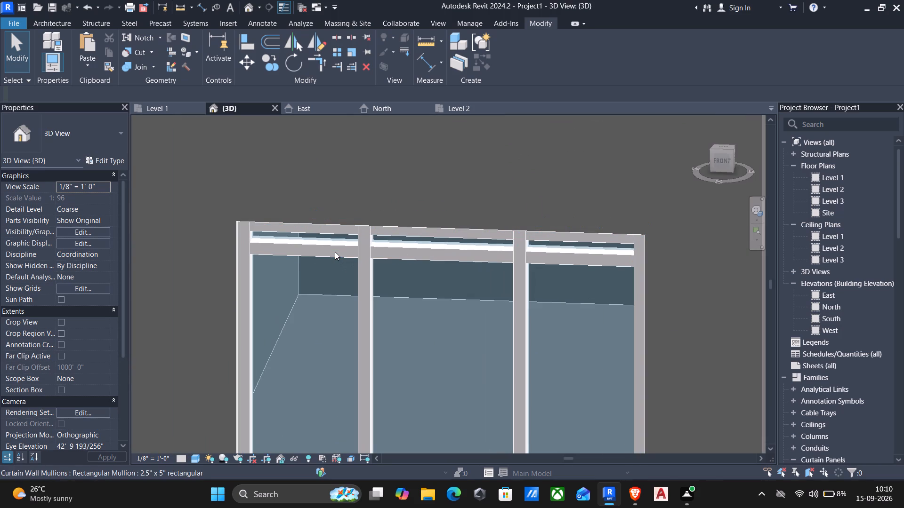
Examine the type properties of the upper-storey front curtain wall window, including its grid and mullion settings.
{"action": "left_click", "coordinate": [392, 229]}
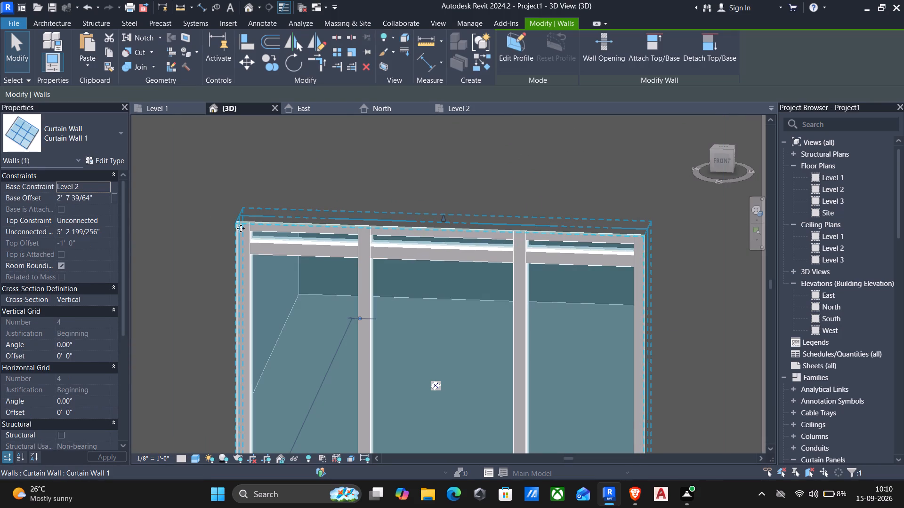
{"action": "left_click", "coordinate": [108, 161]}
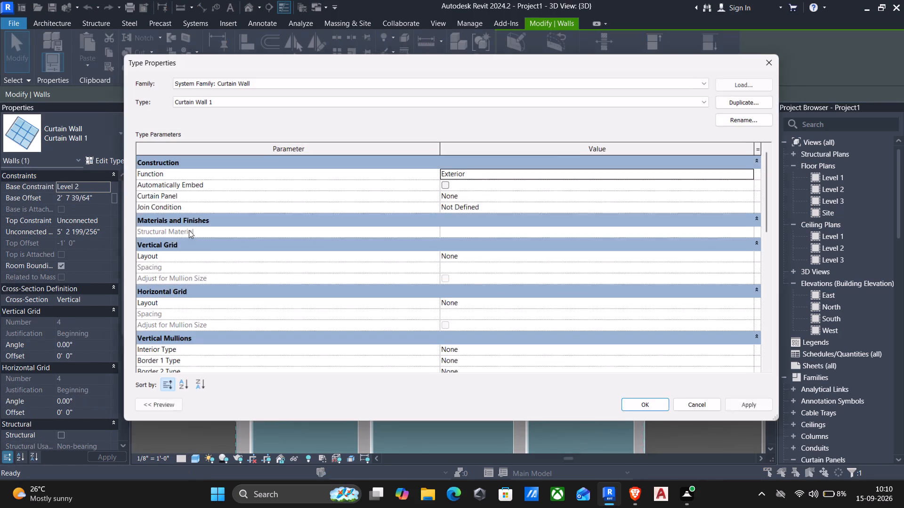
{"action": "scroll", "coordinate": [479, 241], "scroll_direction": "down", "scroll_amount": 6}
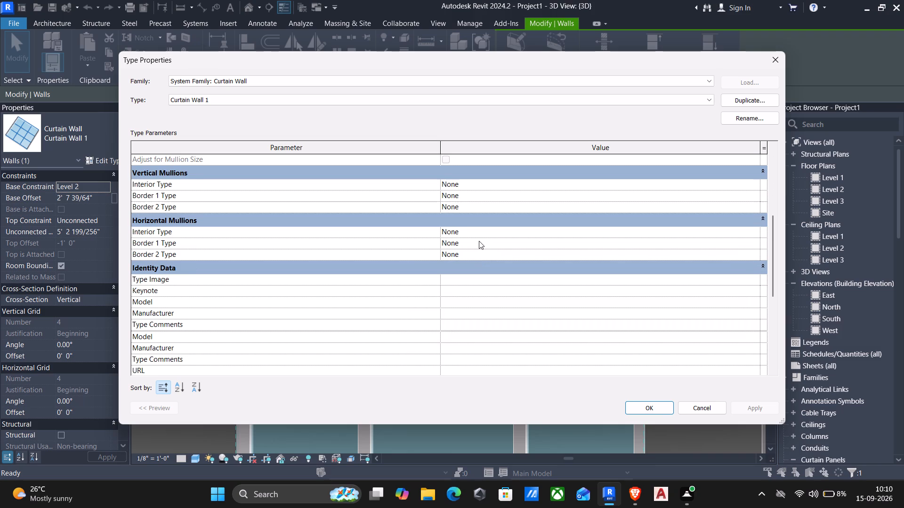
{"action": "scroll", "coordinate": [479, 241], "scroll_direction": "down", "scroll_amount": 4}
{"action": "scroll", "coordinate": [479, 241], "scroll_direction": "up", "scroll_amount": 17}
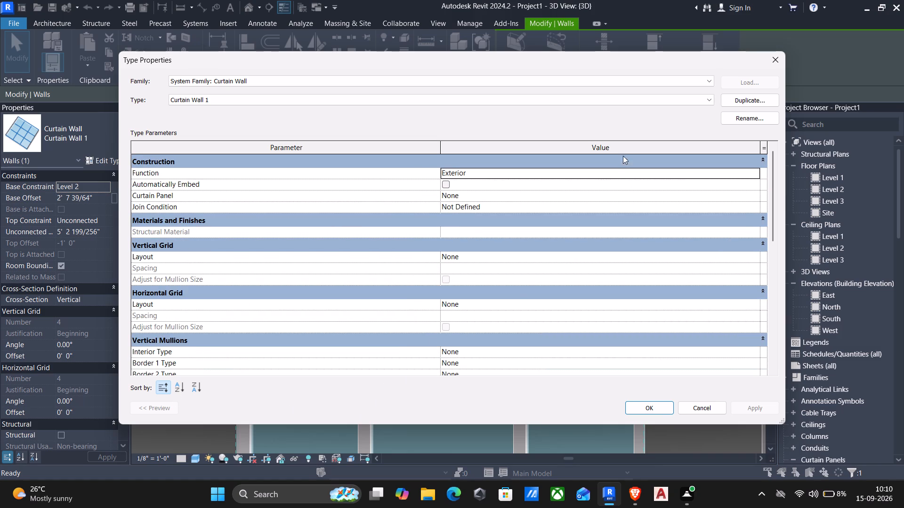
{"action": "left_click", "coordinate": [786, 59]}
{"action": "left_click", "coordinate": [779, 60]}
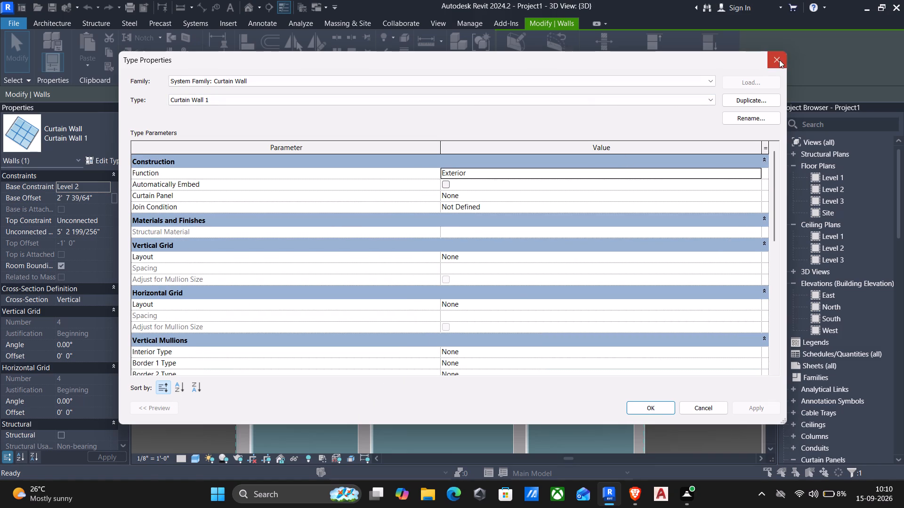
Set the base offset of the upper-storey front curtain wall window to 2' 0" from Level 2.
{"action": "scroll", "coordinate": [482, 345], "scroll_direction": "down", "scroll_amount": 3}
{"action": "middle_click_drag", "start_coordinate": [450, 380], "coordinate": [459, 257]}
{"action": "scroll", "coordinate": [459, 257], "scroll_direction": "down", "scroll_amount": 3}
{"action": "middle_click_drag", "start_coordinate": [455, 313], "coordinate": [462, 270]}
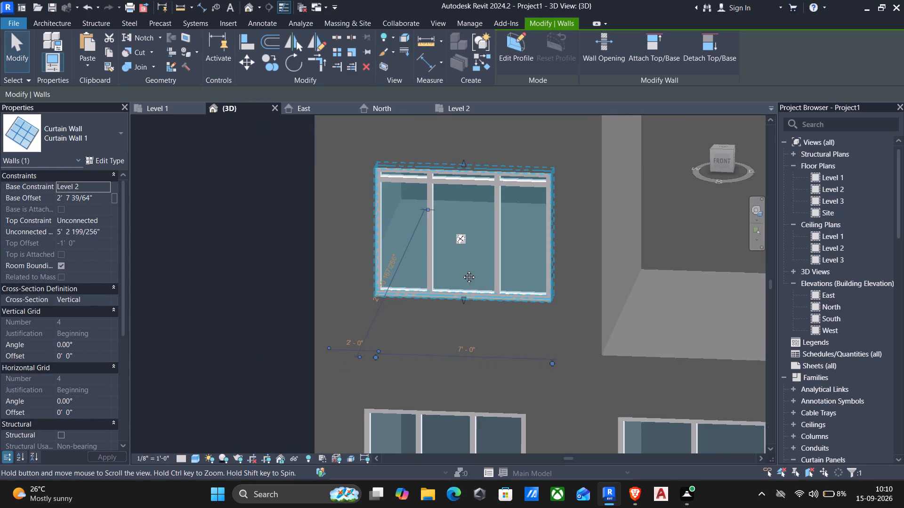
{"action": "middle_click_drag", "start_coordinate": [462, 270], "coordinate": [462, 265]}
{"action": "scroll", "coordinate": [396, 358], "scroll_direction": "down", "scroll_amount": 3}
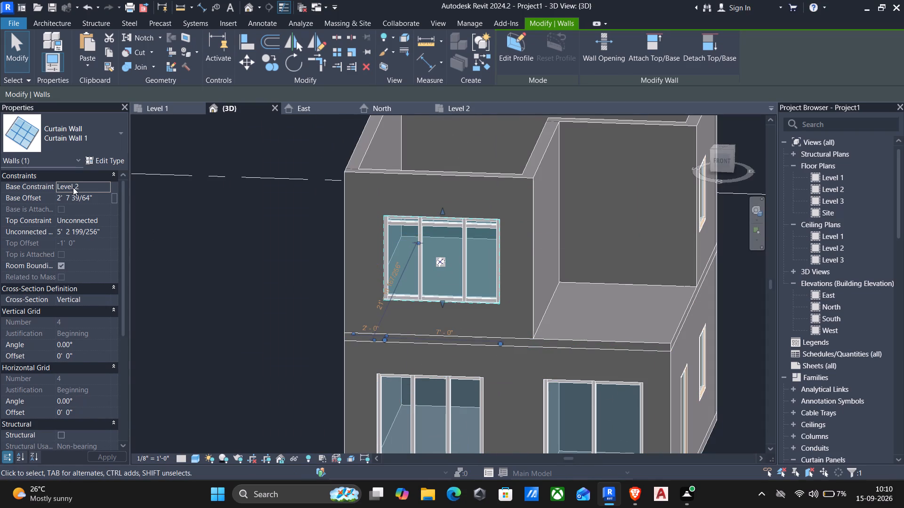
{"action": "left_click", "coordinate": [100, 198]}
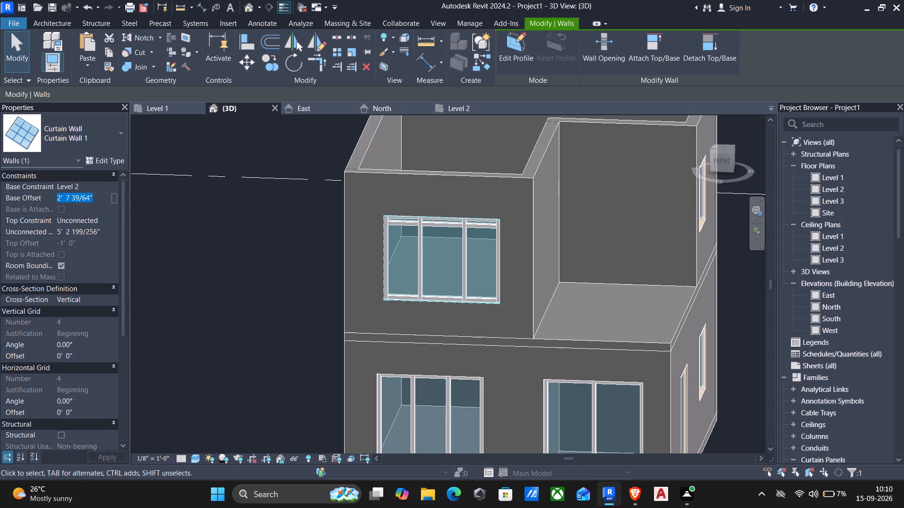
{"action": "type", "text": "2'"}
{"action": "key", "text": "Return"}
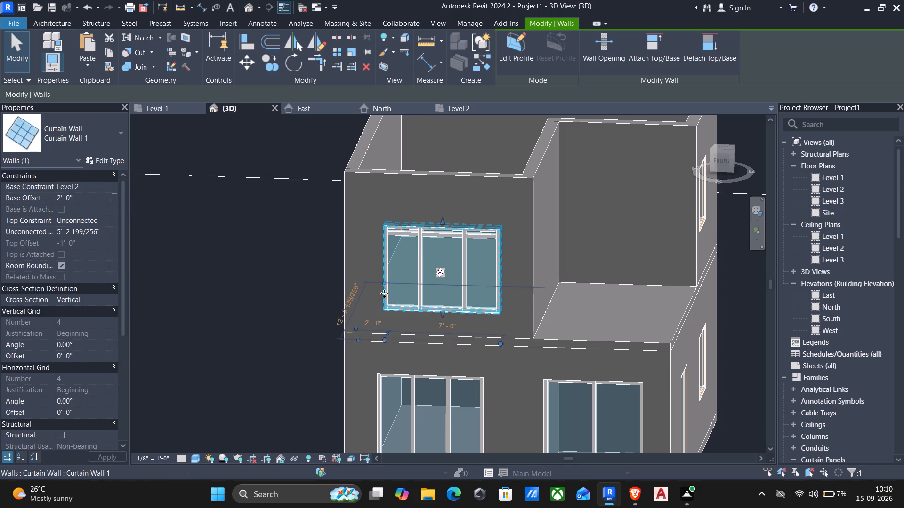
{"action": "key", "text": "Escape"}
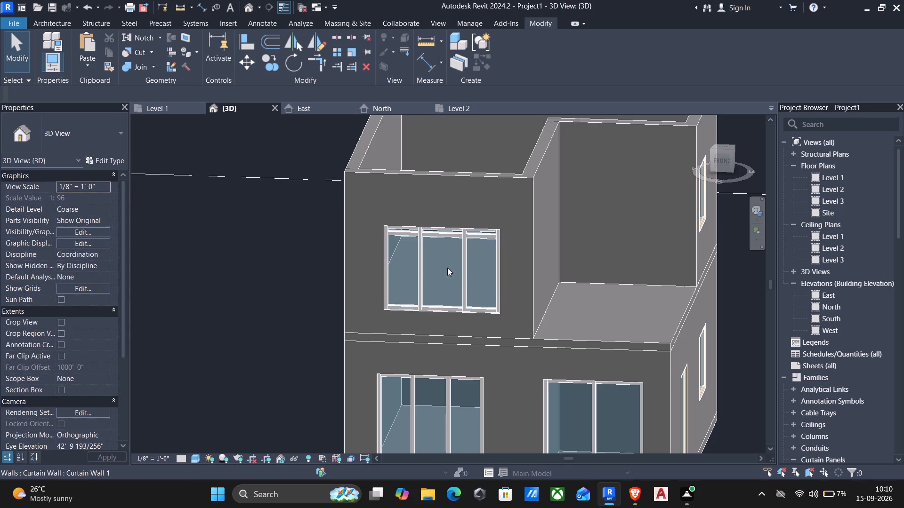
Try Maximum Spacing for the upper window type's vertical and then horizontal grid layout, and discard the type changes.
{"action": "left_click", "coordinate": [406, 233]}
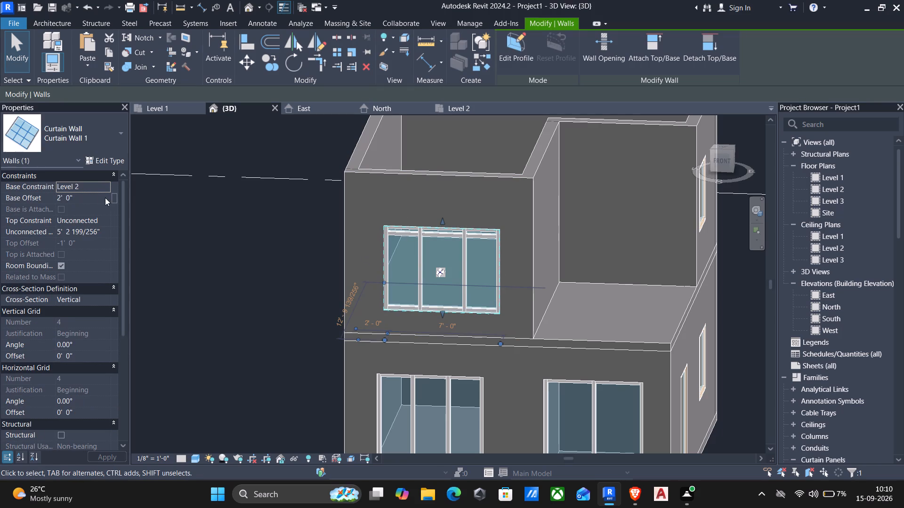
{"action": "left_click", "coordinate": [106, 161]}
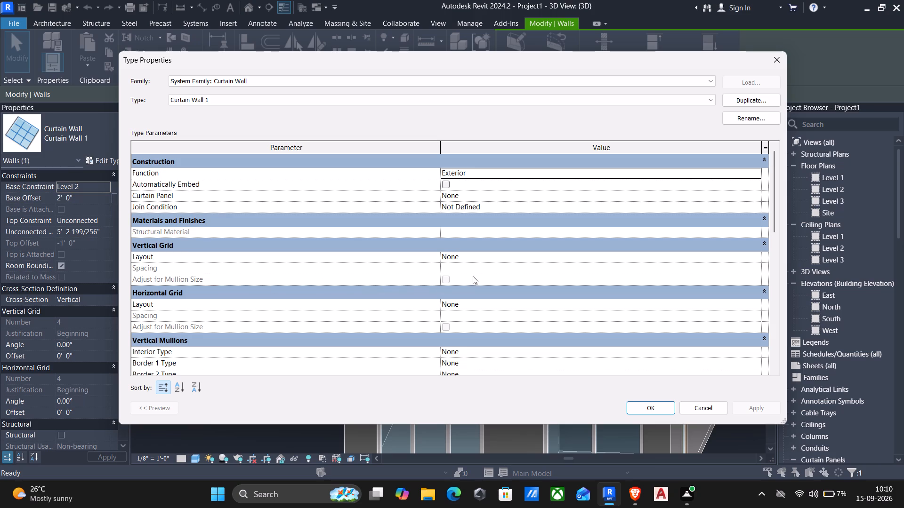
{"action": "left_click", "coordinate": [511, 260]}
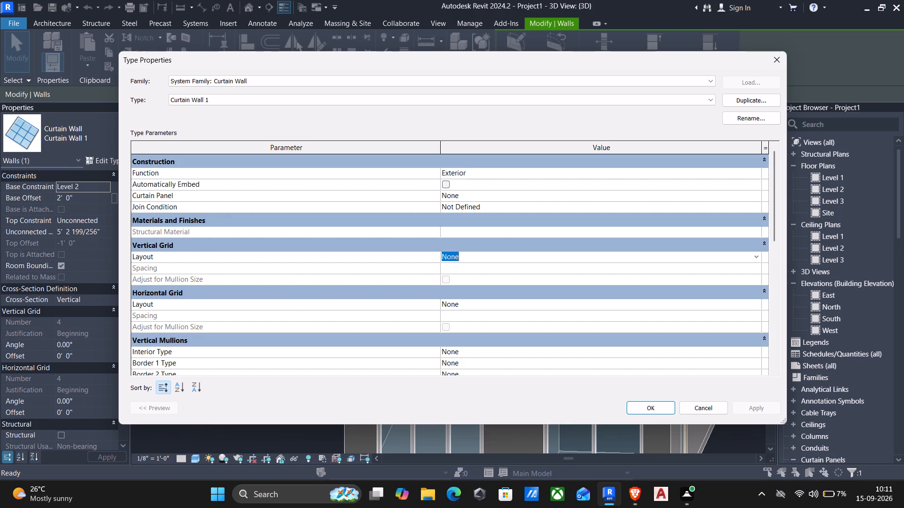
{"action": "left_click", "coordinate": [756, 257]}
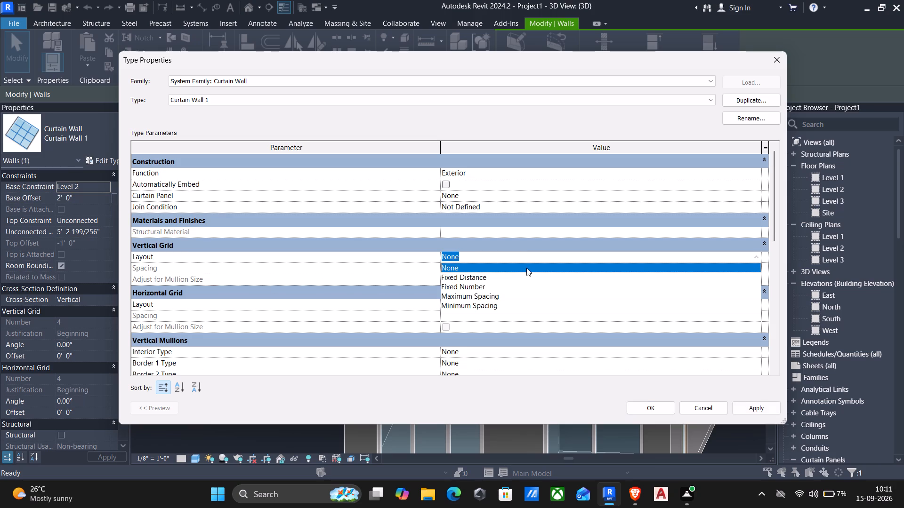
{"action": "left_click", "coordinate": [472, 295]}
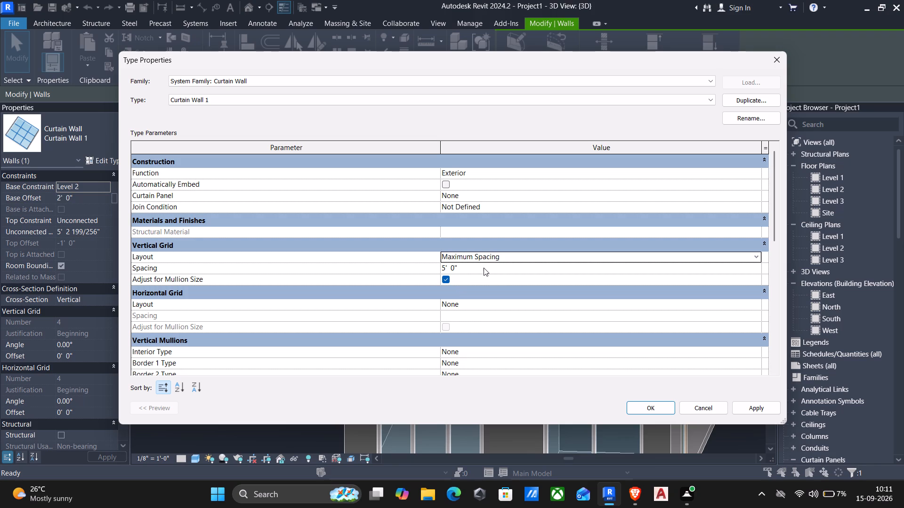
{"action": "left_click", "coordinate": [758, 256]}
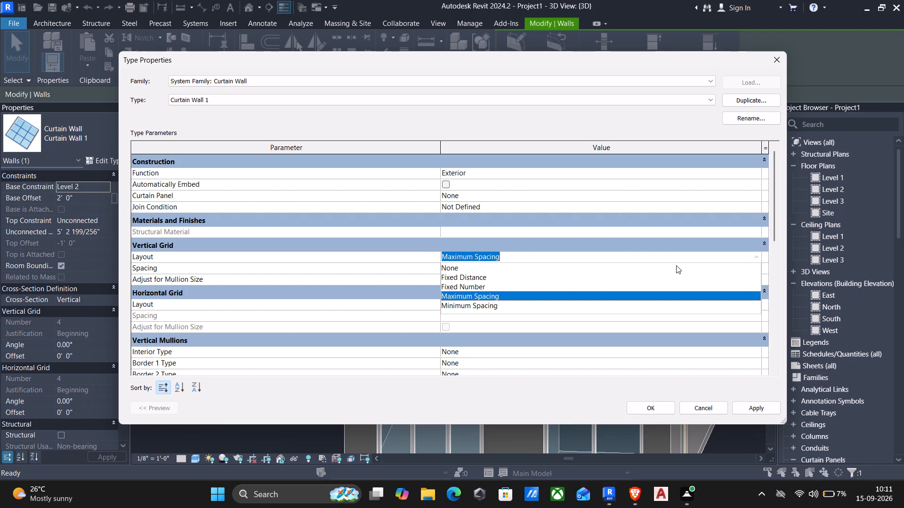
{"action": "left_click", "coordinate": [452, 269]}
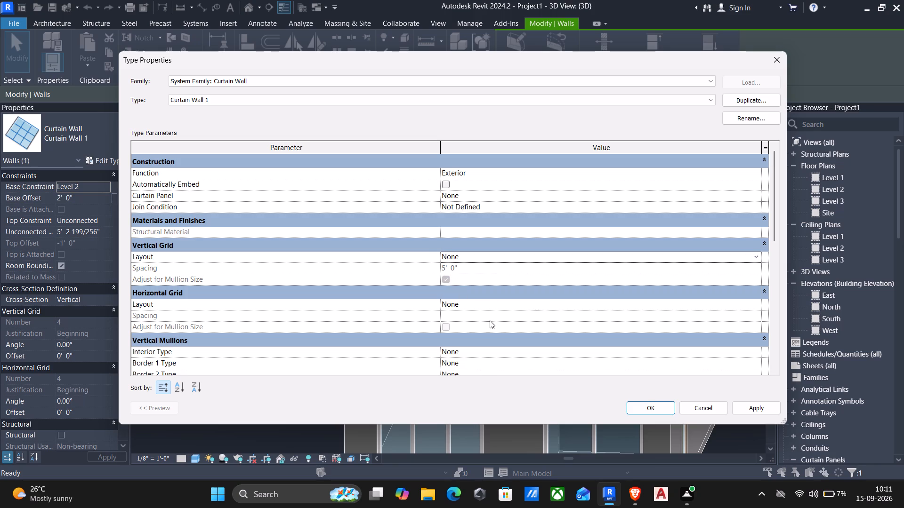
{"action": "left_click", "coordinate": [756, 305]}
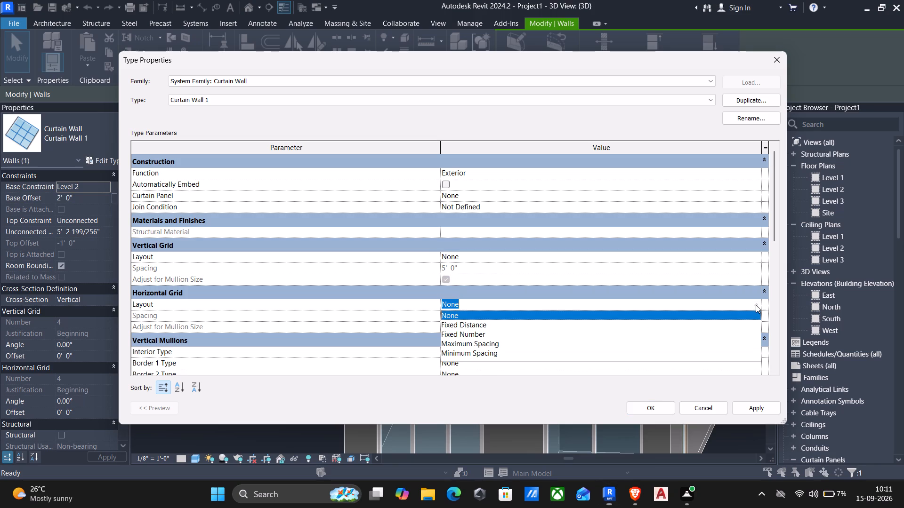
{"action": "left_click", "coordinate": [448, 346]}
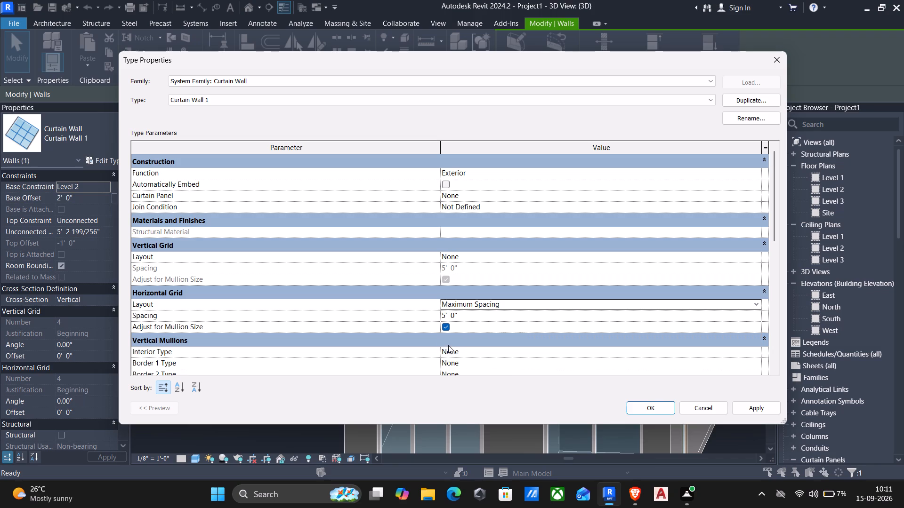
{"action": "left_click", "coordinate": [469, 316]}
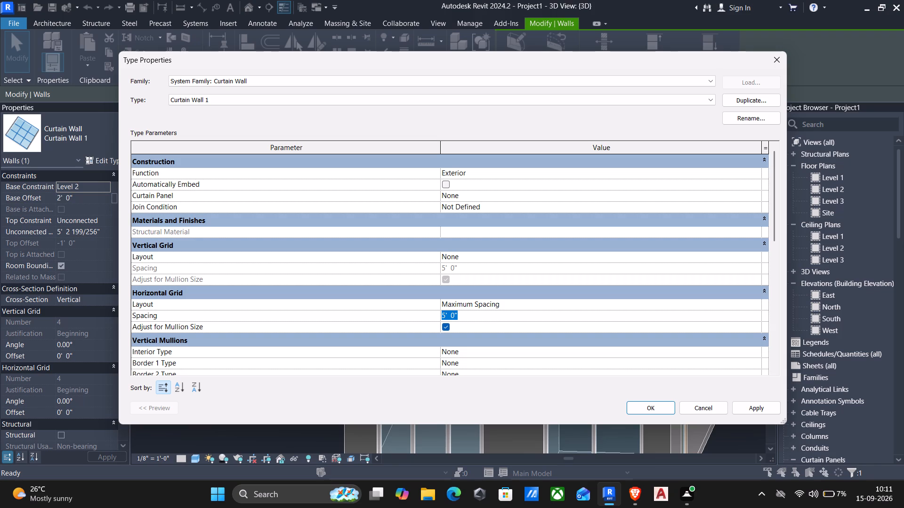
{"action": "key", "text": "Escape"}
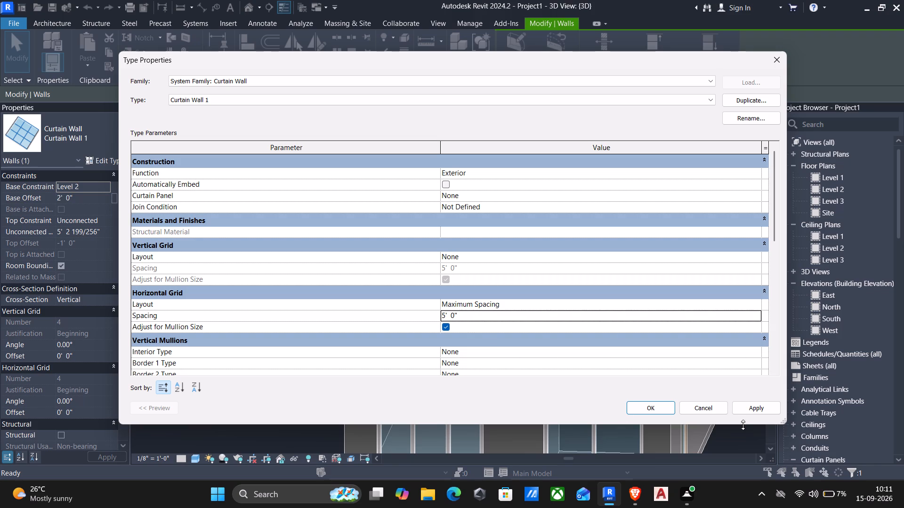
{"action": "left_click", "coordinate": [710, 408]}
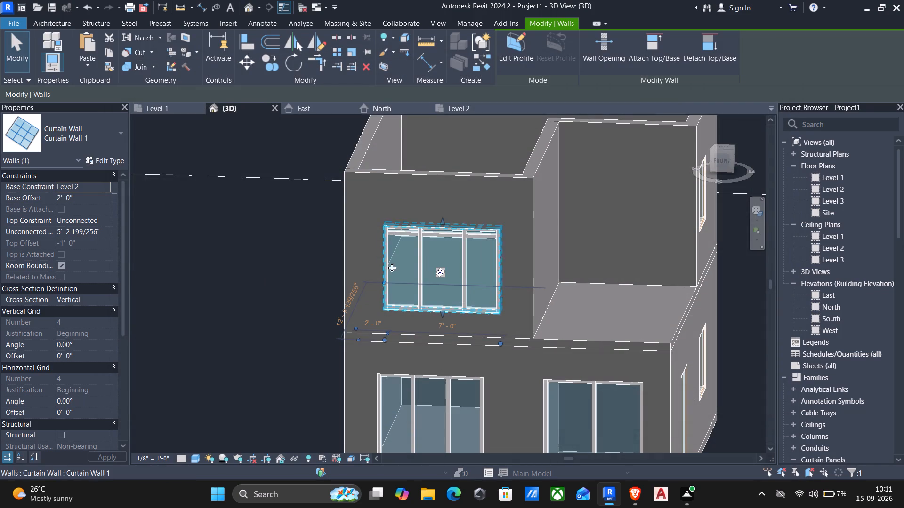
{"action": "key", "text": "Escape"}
Delete the three horizontal mullion segments just below the top frame of the upper-storey front window.
{"action": "scroll", "coordinate": [437, 248], "scroll_direction": "up", "scroll_amount": 4}
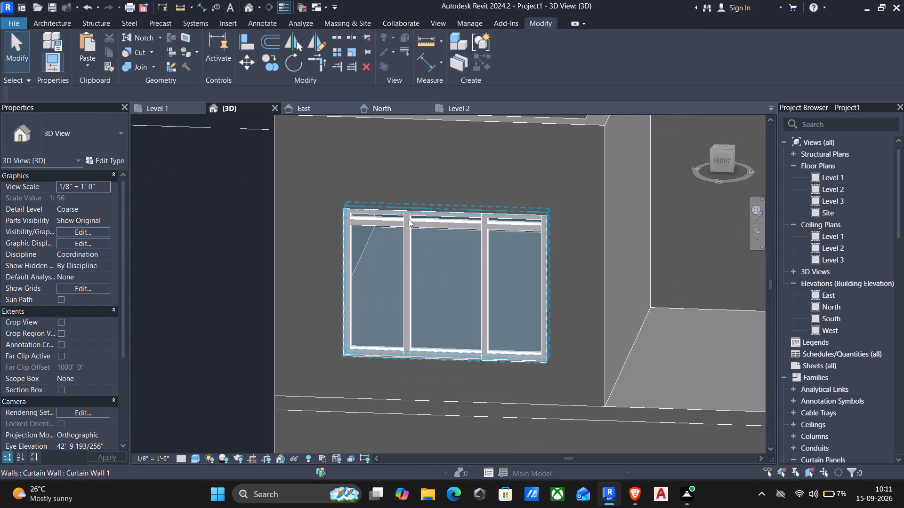
{"action": "left_click", "coordinate": [403, 223]}
{"action": "key", "text": "Down"}
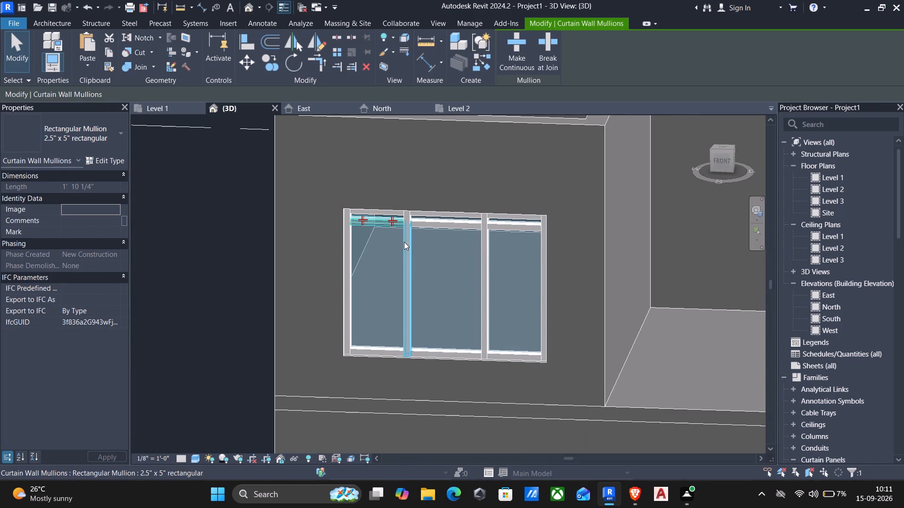
{"action": "left_click", "coordinate": [424, 224]}
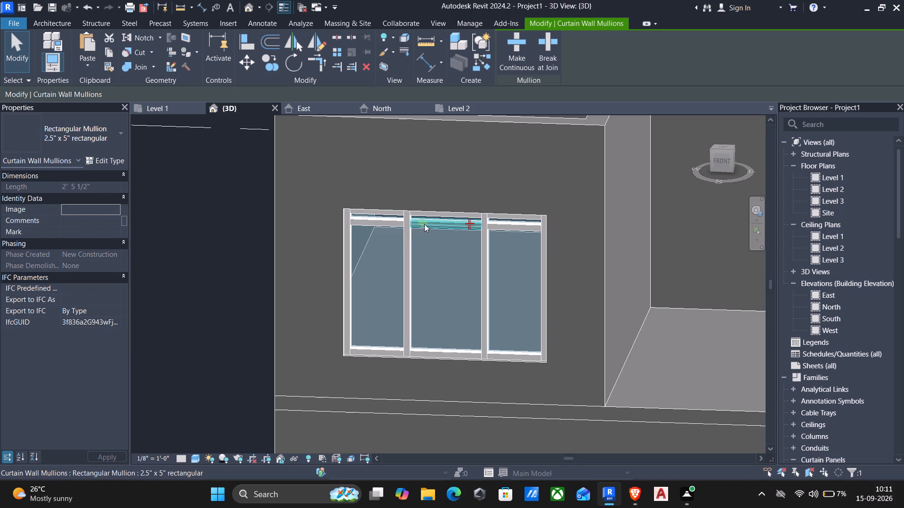
{"action": "key", "text": "Delete"}
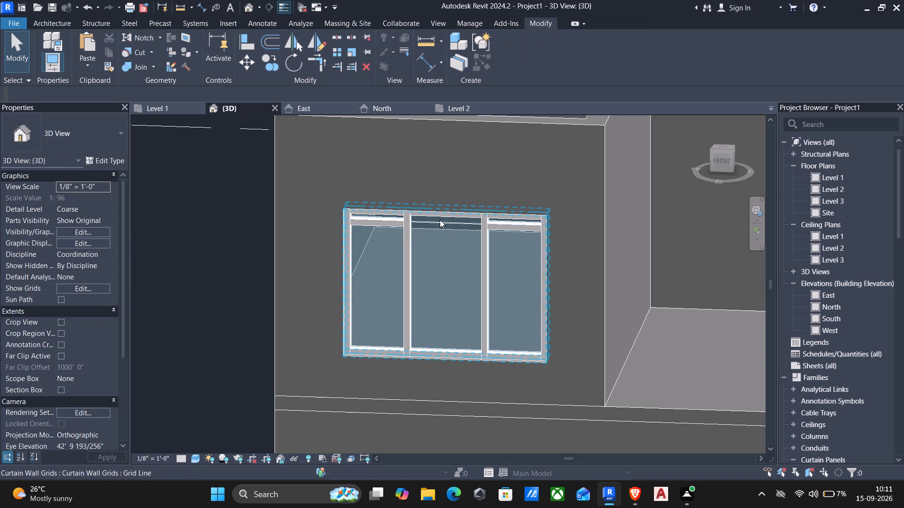
{"action": "scroll", "coordinate": [512, 225], "scroll_direction": "up", "scroll_amount": 3}
{"action": "left_click", "coordinate": [512, 225]}
{"action": "key", "text": "Delete"}
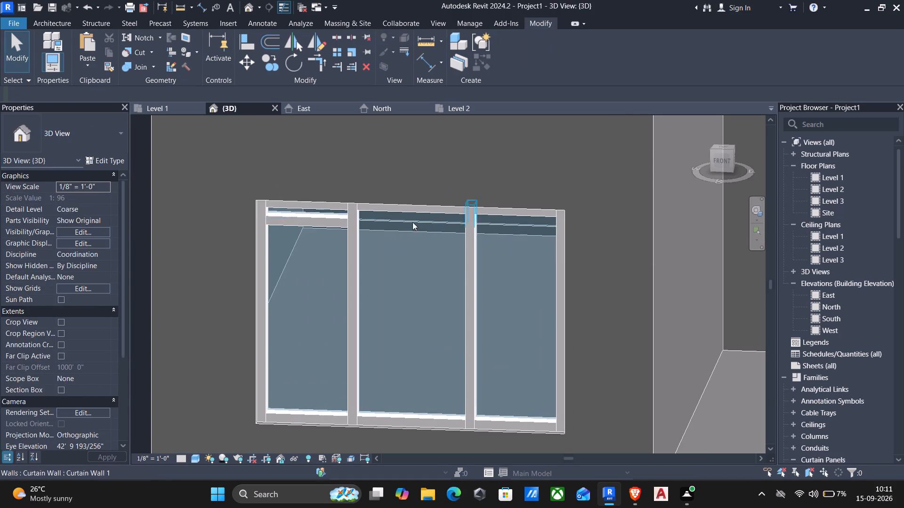
{"action": "left_click", "coordinate": [309, 220]}
{"action": "key", "text": "Delete"}
Set the horizontal grid line's distance from the upper window's top edge to 2' 0".
{"action": "left_click", "coordinate": [382, 221]}
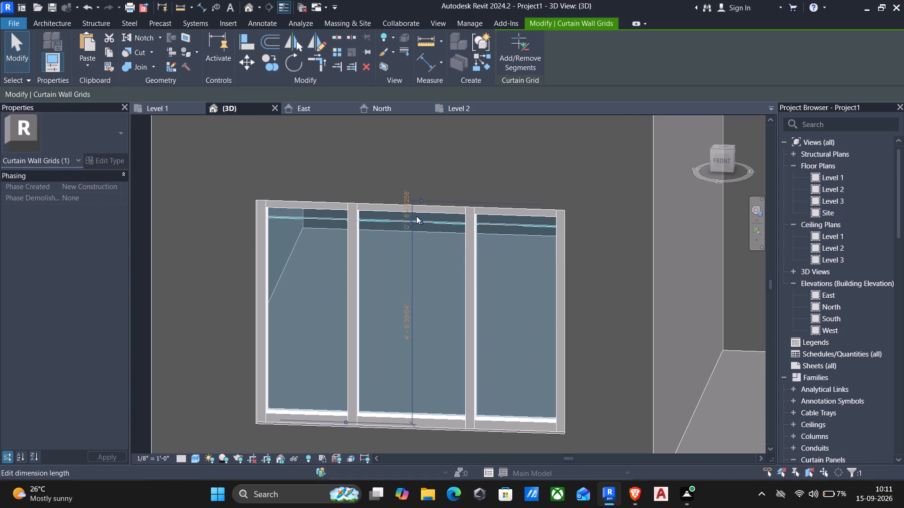
{"action": "left_click", "coordinate": [405, 205]}
{"action": "type", "text": "2'"}
{"action": "key", "text": "Return"}
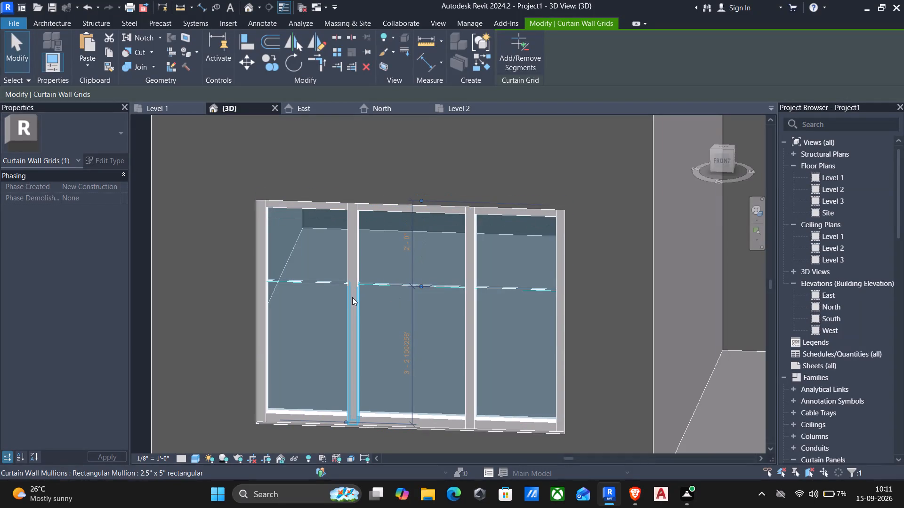
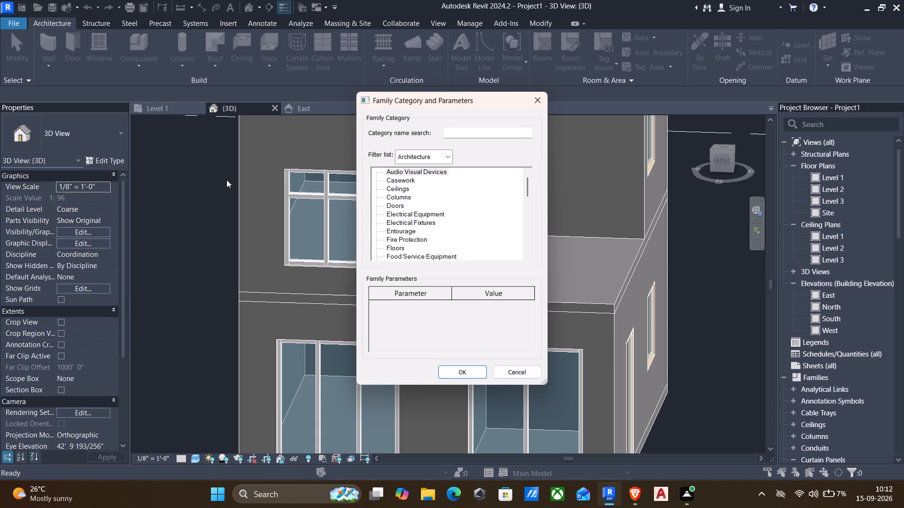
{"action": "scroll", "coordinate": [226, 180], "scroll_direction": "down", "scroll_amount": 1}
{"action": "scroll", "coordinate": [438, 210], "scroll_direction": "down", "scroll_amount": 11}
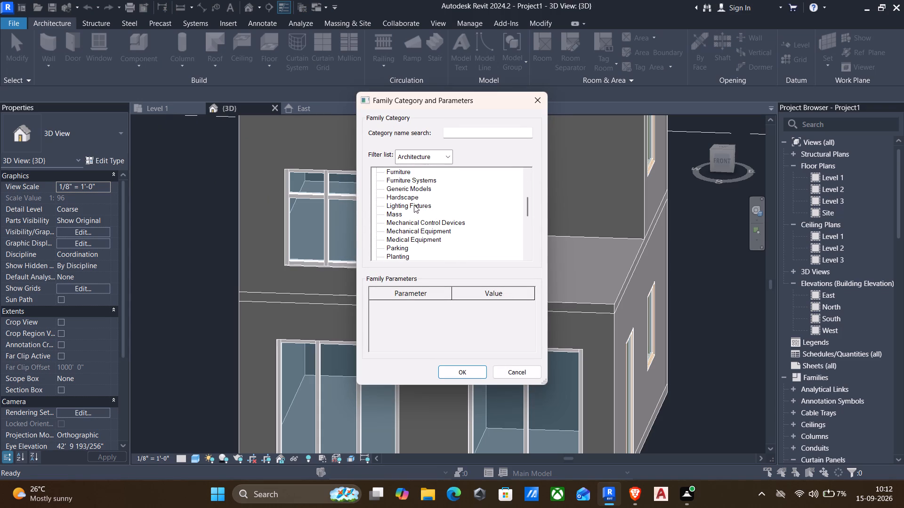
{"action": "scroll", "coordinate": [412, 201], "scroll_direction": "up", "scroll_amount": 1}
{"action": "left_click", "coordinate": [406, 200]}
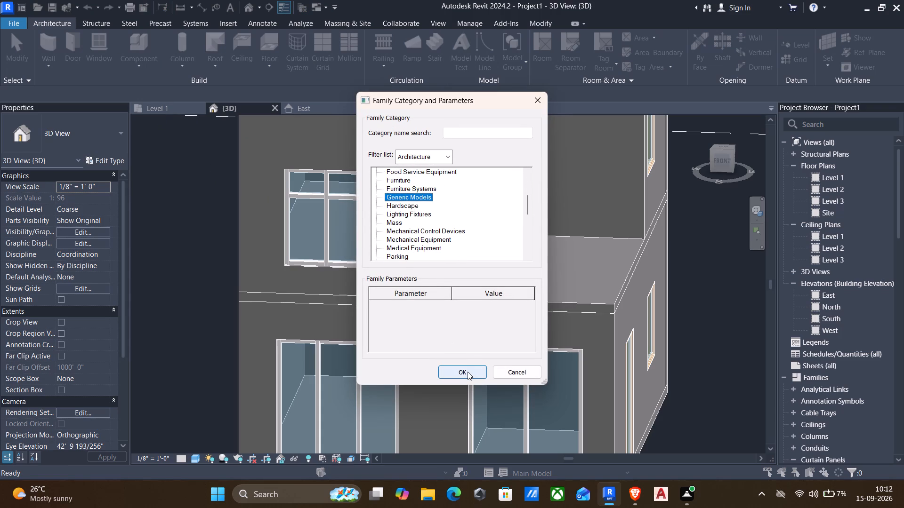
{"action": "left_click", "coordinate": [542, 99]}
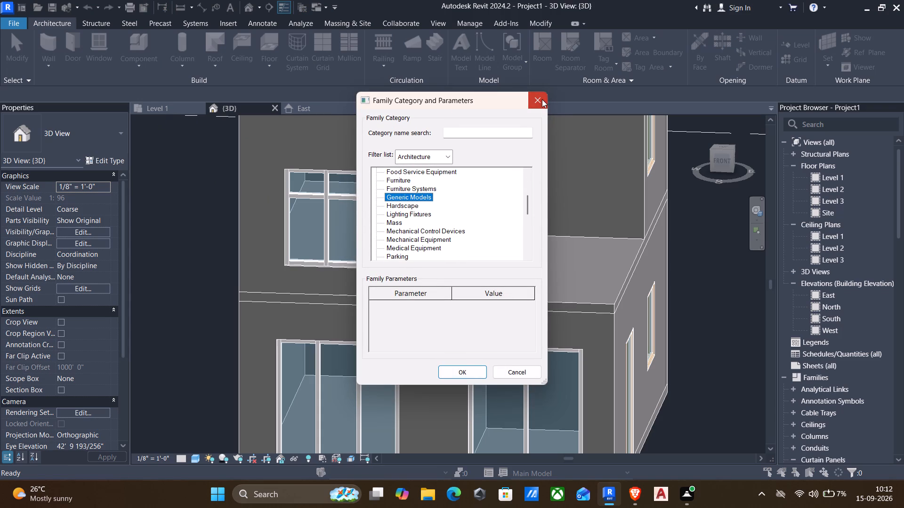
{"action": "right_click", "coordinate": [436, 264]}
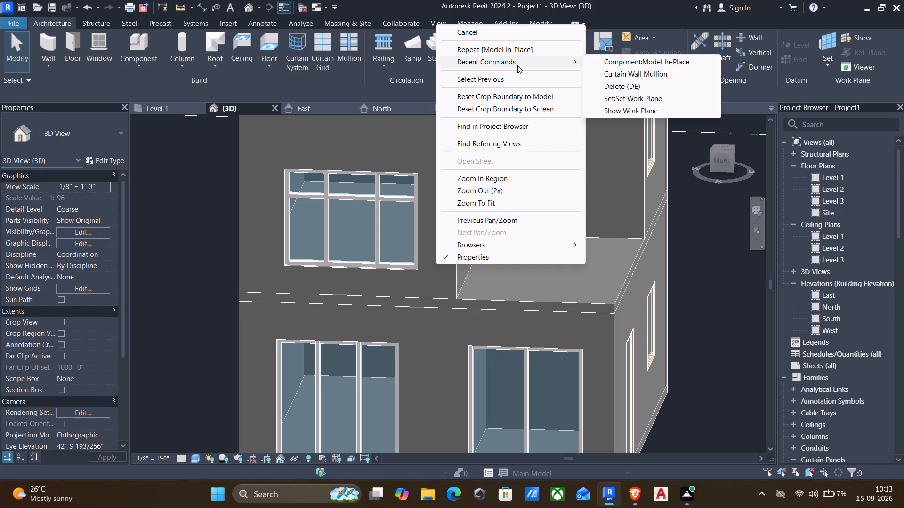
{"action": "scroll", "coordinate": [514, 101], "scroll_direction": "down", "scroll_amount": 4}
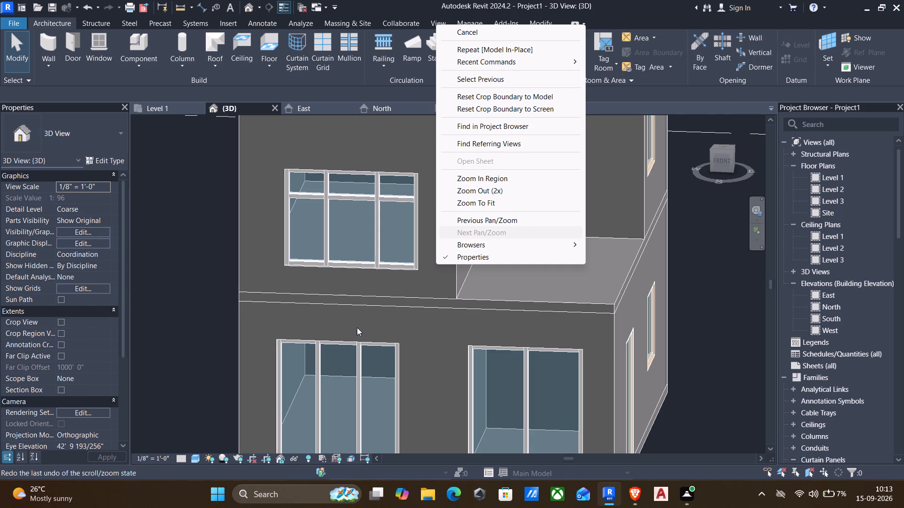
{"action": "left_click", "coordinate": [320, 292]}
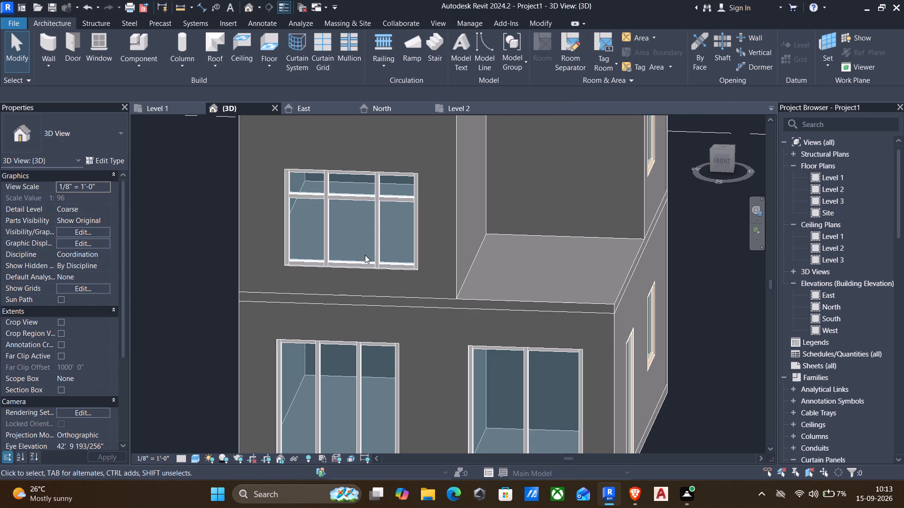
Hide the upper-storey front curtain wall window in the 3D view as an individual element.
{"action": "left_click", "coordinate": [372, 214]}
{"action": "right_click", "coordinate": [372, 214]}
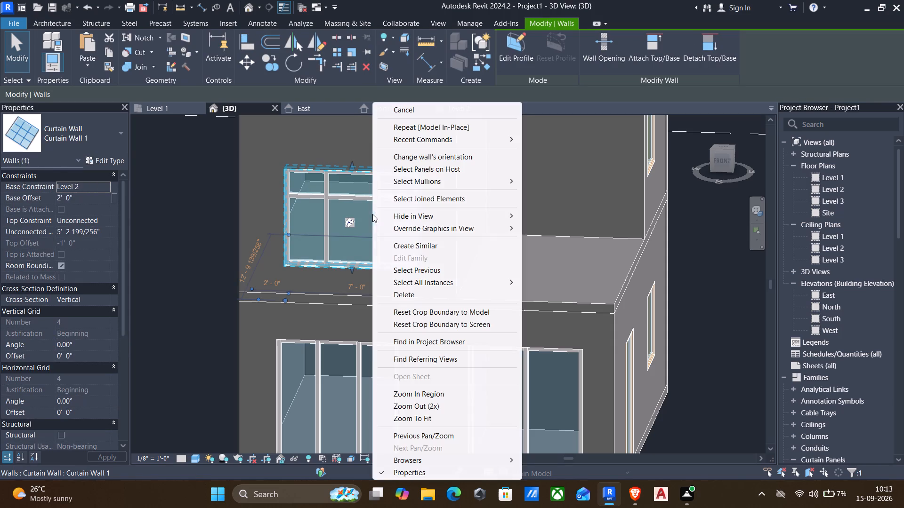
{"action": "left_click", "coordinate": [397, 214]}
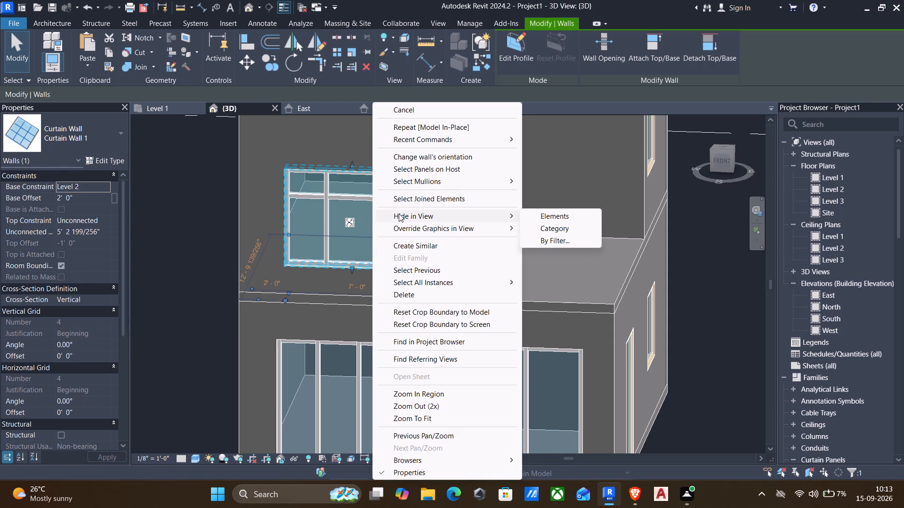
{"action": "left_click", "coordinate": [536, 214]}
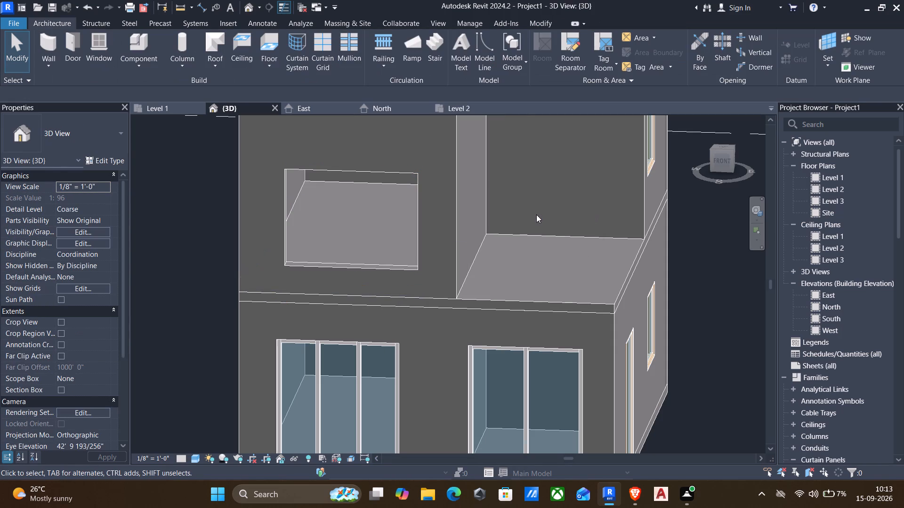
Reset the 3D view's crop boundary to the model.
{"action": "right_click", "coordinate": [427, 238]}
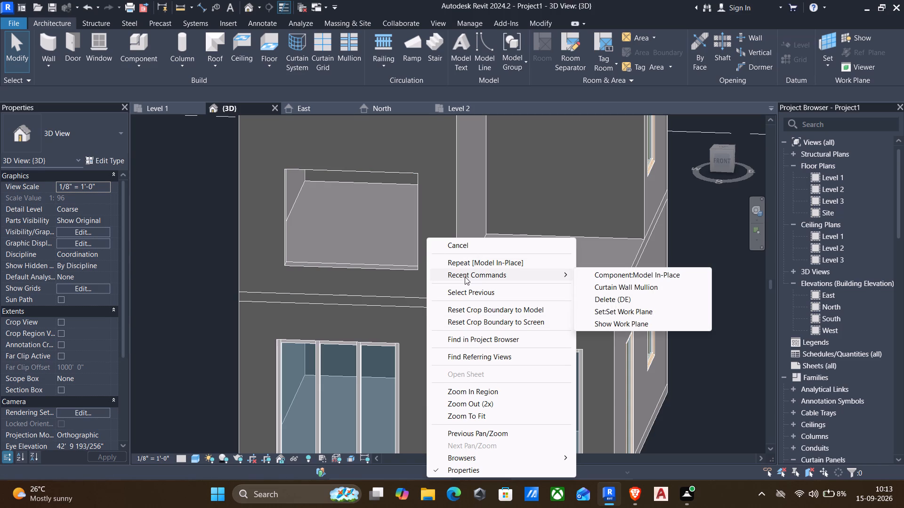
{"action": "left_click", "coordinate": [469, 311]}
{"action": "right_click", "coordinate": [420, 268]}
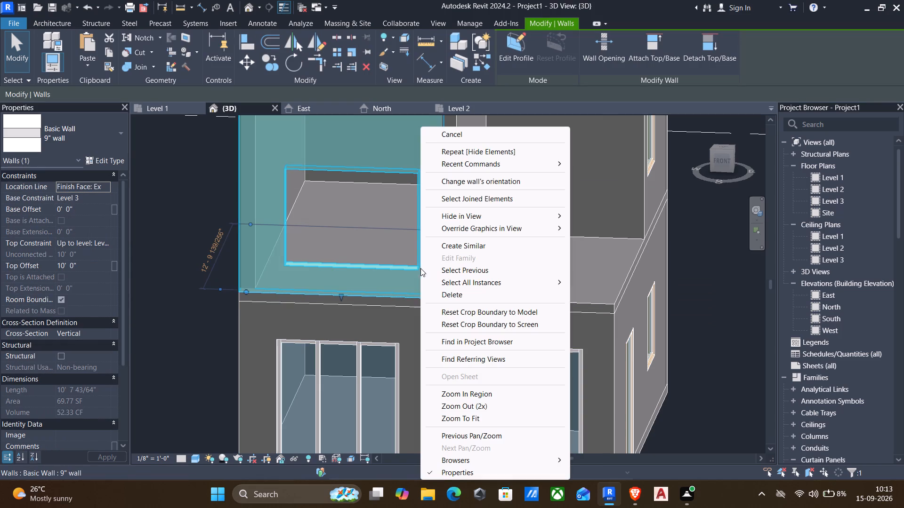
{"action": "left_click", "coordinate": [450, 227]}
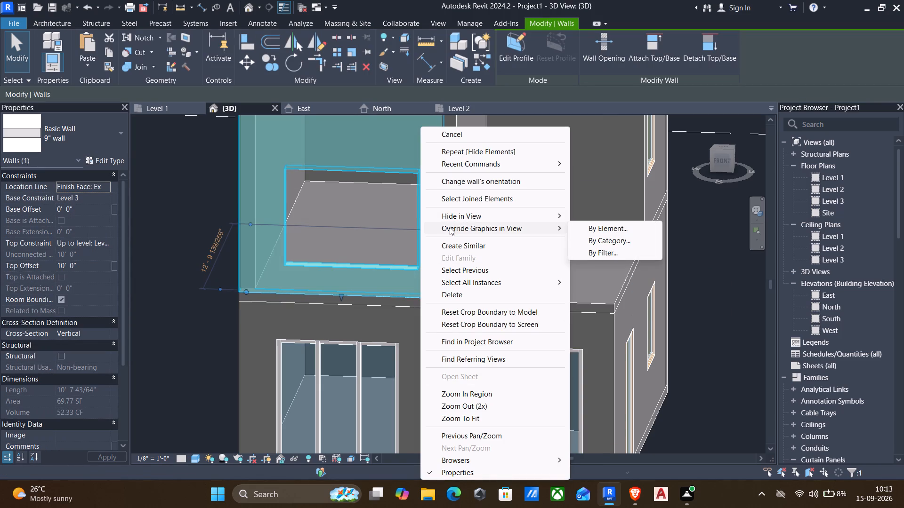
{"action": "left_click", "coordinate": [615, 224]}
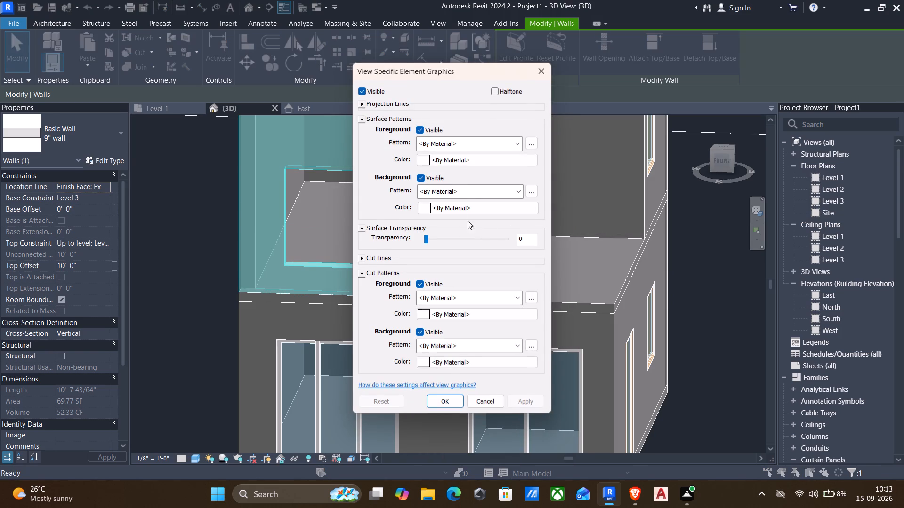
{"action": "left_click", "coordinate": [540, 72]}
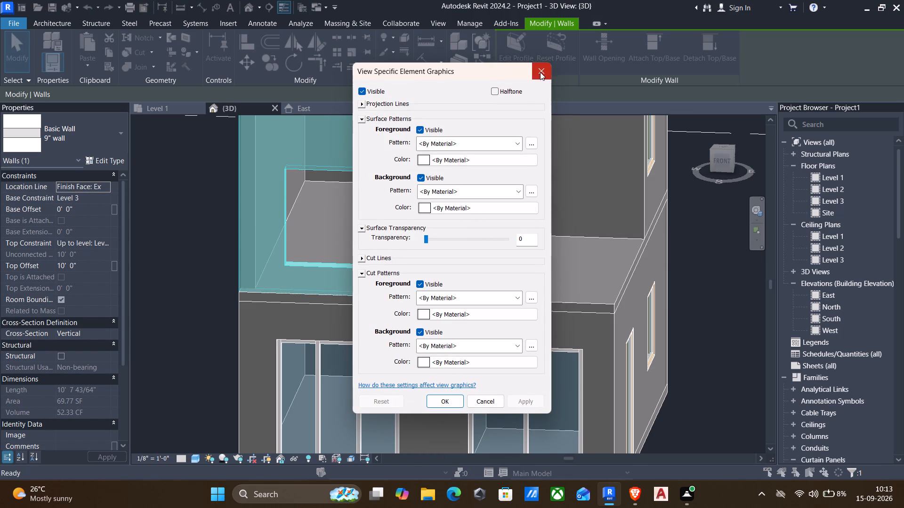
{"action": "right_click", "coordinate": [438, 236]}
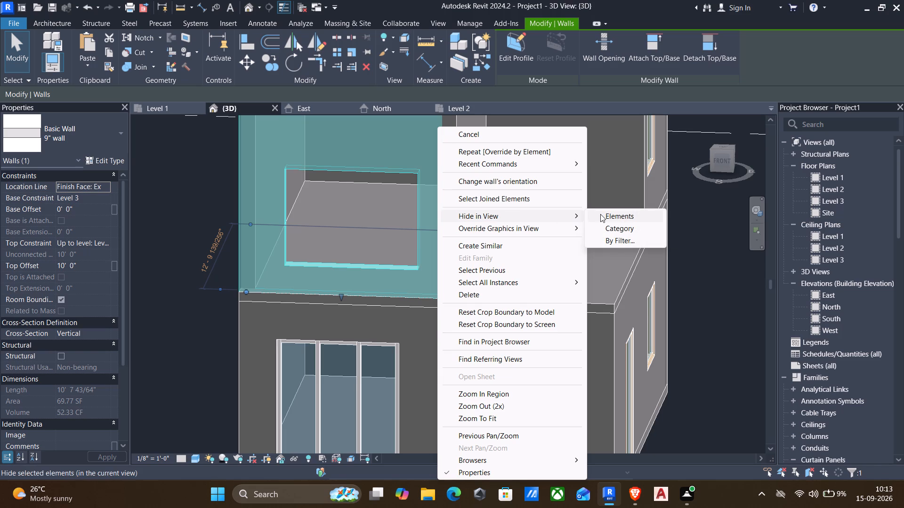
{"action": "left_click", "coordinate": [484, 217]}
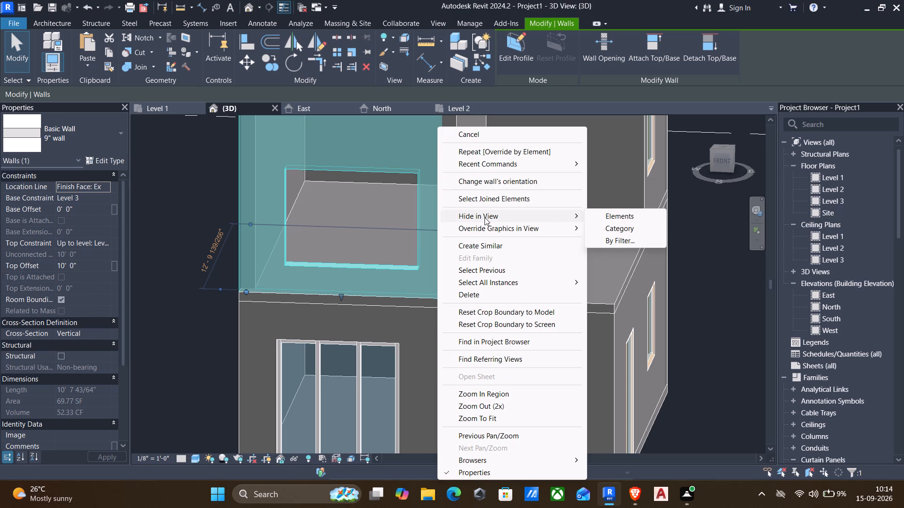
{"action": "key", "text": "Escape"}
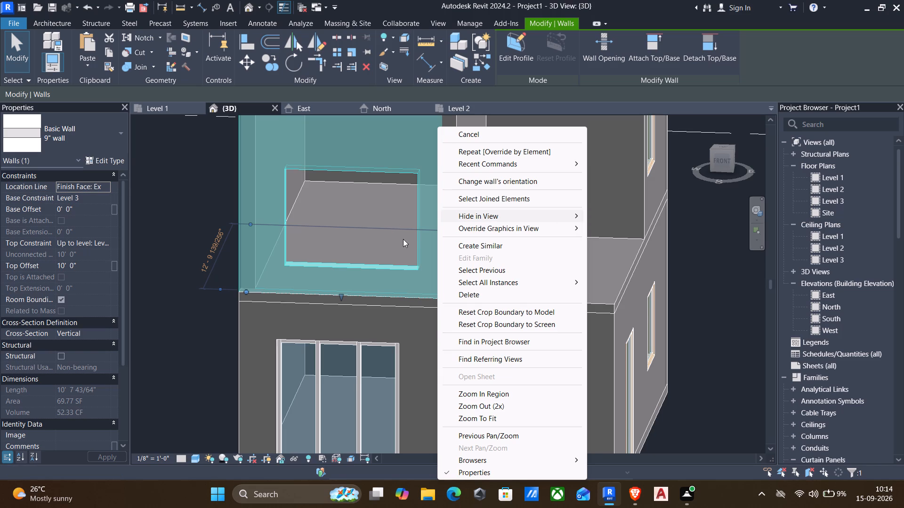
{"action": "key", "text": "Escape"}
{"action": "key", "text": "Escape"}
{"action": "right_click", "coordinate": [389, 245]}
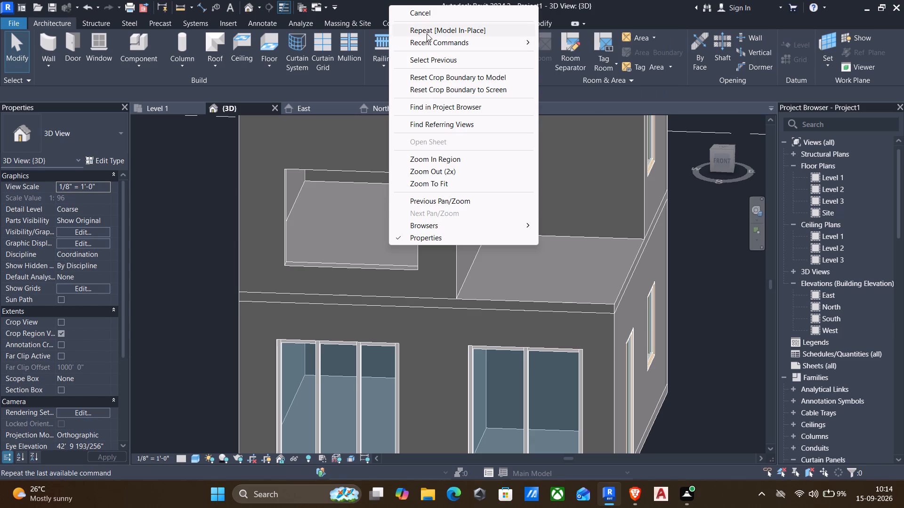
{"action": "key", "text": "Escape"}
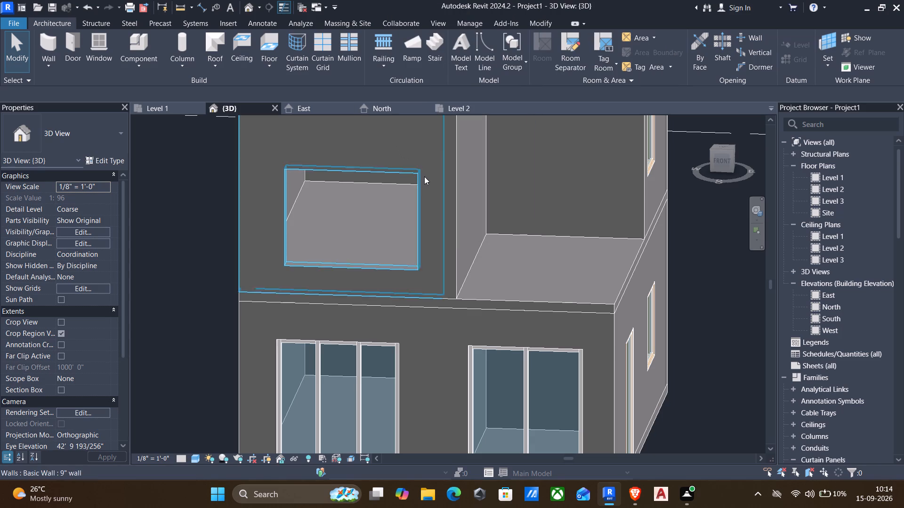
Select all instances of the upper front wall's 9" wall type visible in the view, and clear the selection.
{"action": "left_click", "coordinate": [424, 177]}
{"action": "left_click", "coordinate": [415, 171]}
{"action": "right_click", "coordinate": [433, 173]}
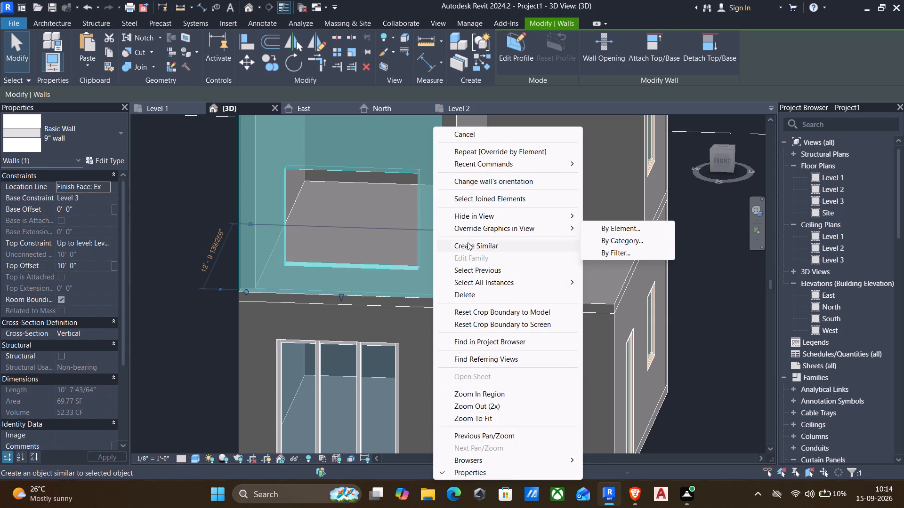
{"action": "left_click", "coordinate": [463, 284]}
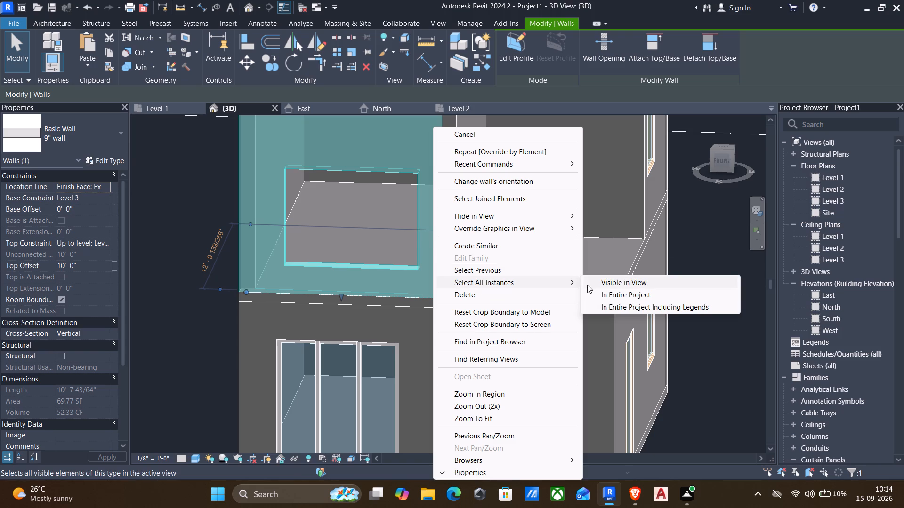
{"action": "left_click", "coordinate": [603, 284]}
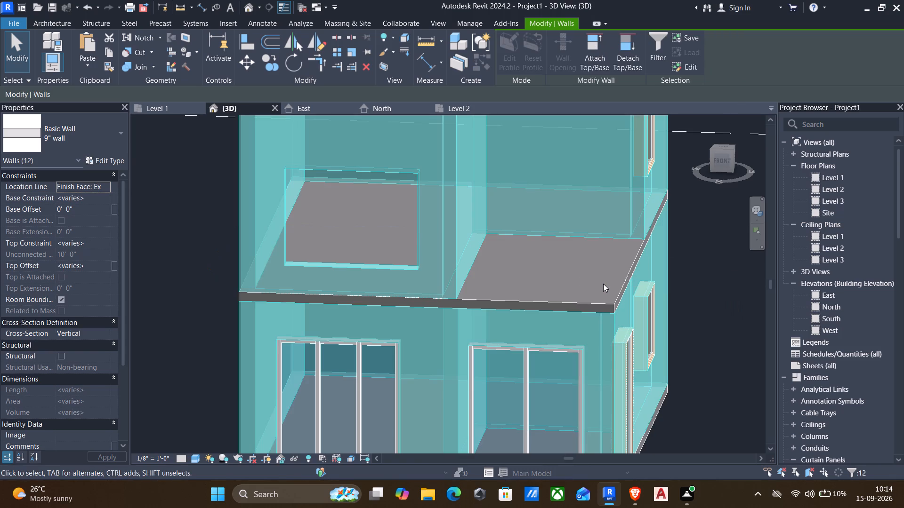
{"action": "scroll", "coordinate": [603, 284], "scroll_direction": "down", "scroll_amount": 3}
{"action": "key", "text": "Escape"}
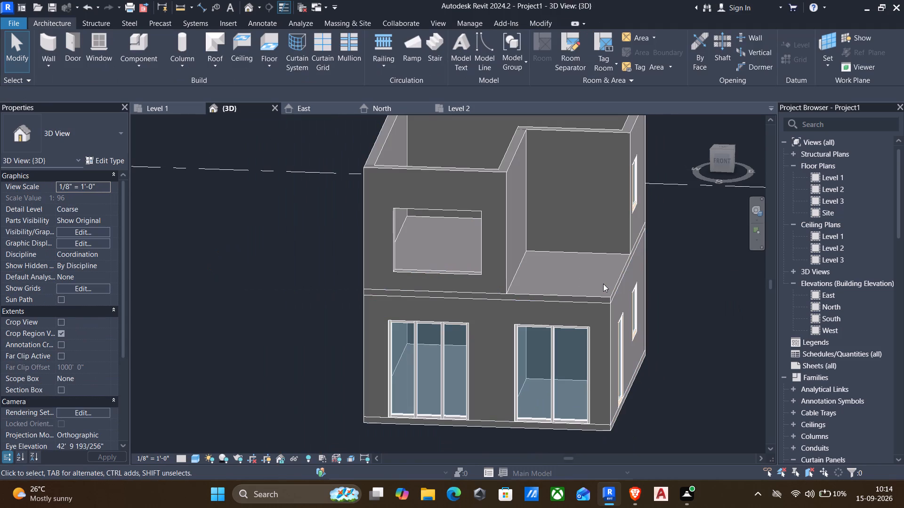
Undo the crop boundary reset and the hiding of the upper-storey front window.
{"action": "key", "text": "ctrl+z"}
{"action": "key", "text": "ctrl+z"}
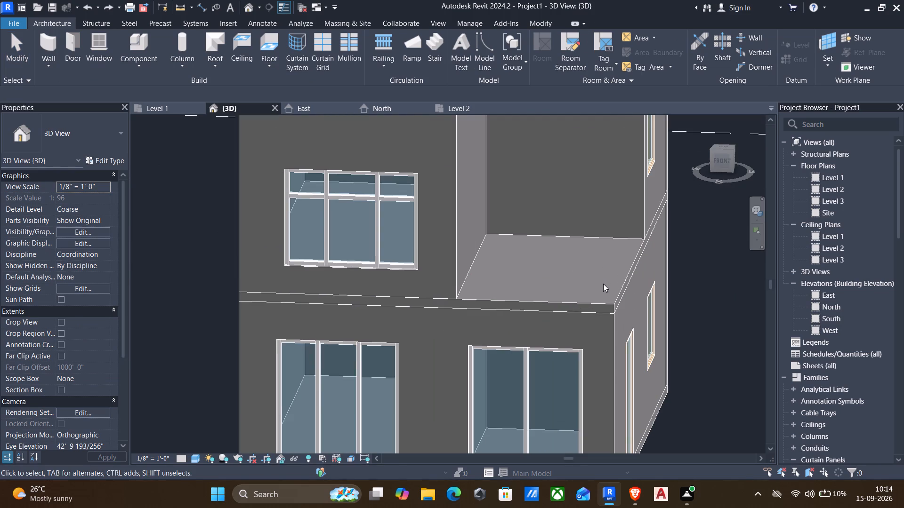
Start a new in-place model in the Generic Models category, keeping the suggested name.
{"action": "scroll", "coordinate": [603, 284], "scroll_direction": "down", "scroll_amount": 3}
{"action": "middle_click", "coordinate": [476, 296]}
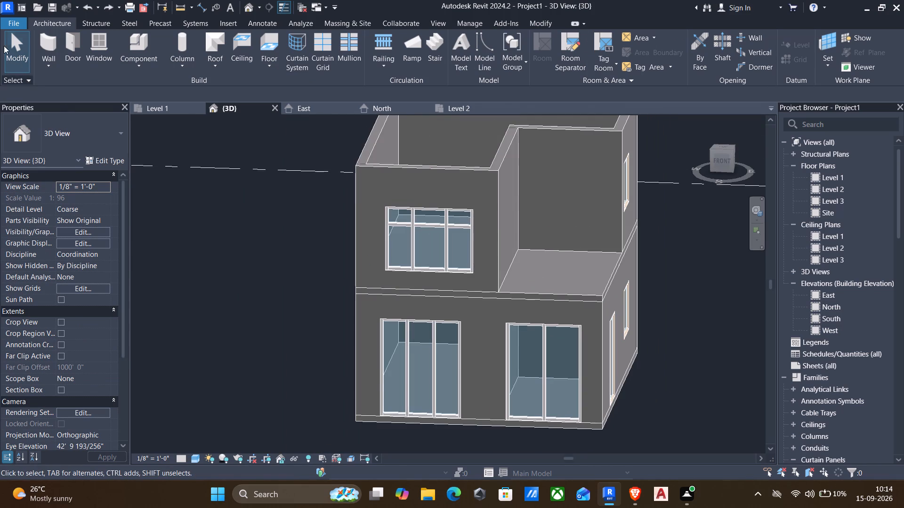
{"action": "left_click", "coordinate": [146, 63]}
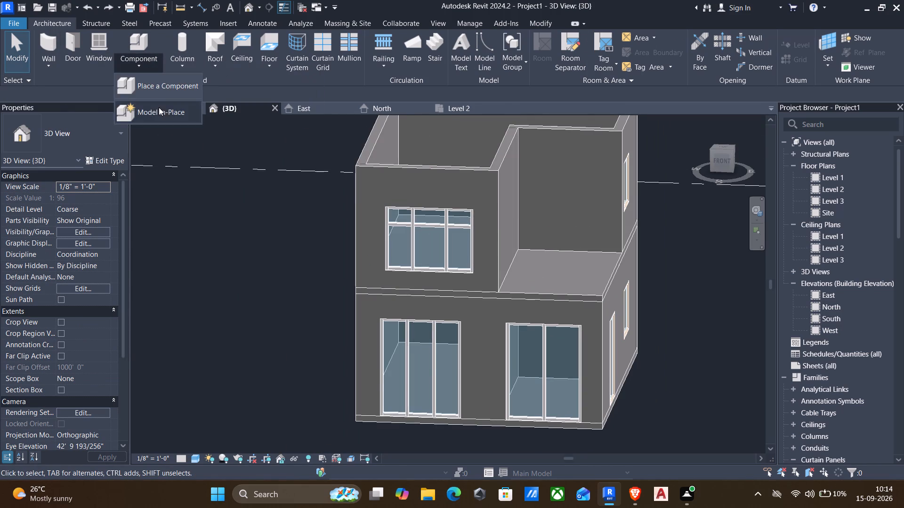
{"action": "left_click", "coordinate": [159, 107]}
{"action": "scroll", "coordinate": [408, 214], "scroll_direction": "down", "scroll_amount": 3}
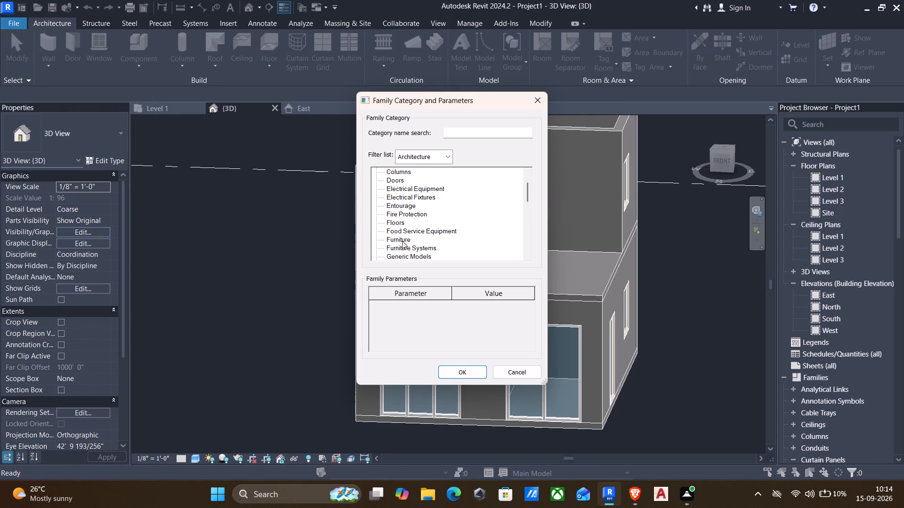
{"action": "scroll", "coordinate": [402, 242], "scroll_direction": "down", "scroll_amount": 2}
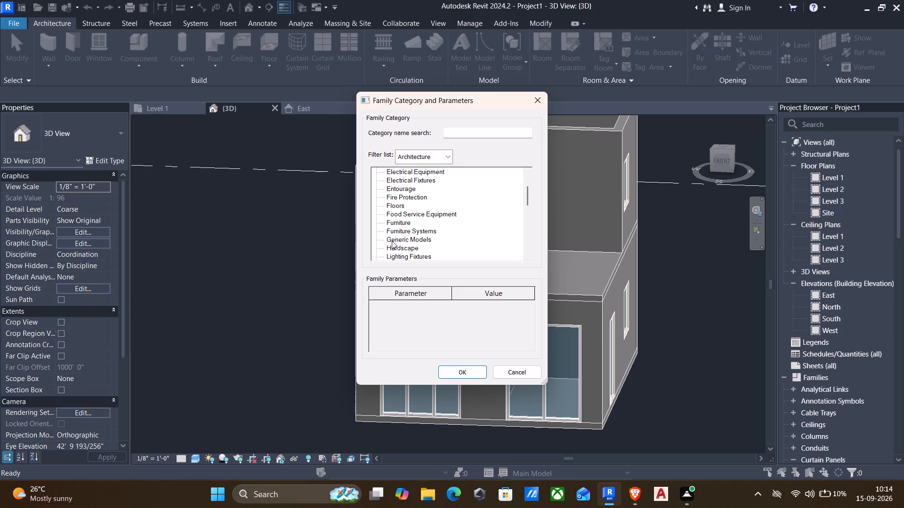
{"action": "left_click", "coordinate": [392, 241]}
{"action": "left_click", "coordinate": [467, 374]}
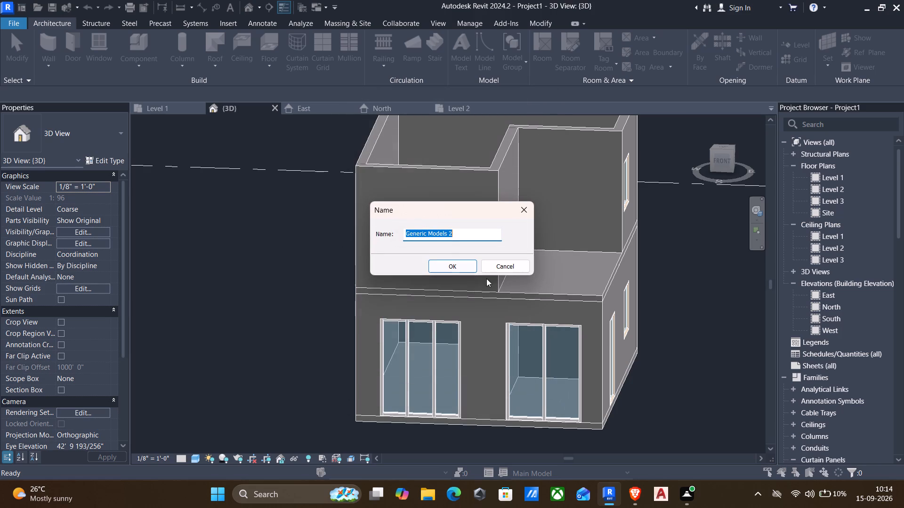
{"action": "left_click", "coordinate": [456, 264]}
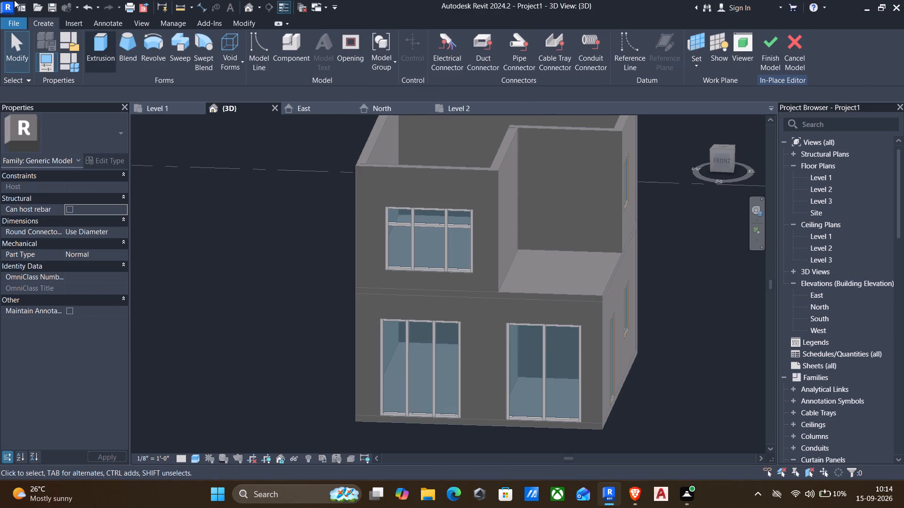
Start an Extrusion and set its work plane to the upper-storey front wall by picking the plane.
{"action": "left_click", "coordinate": [105, 39]}
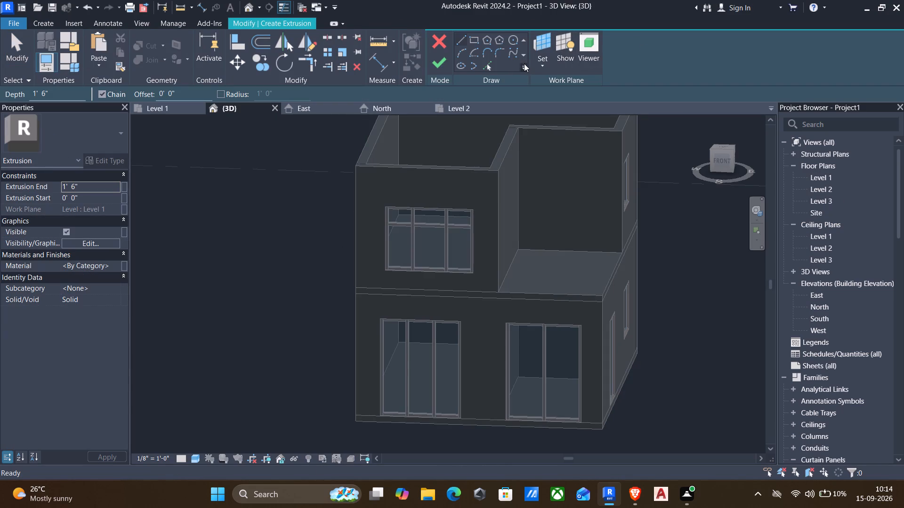
{"action": "left_click", "coordinate": [530, 64]}
{"action": "left_click", "coordinate": [536, 70]}
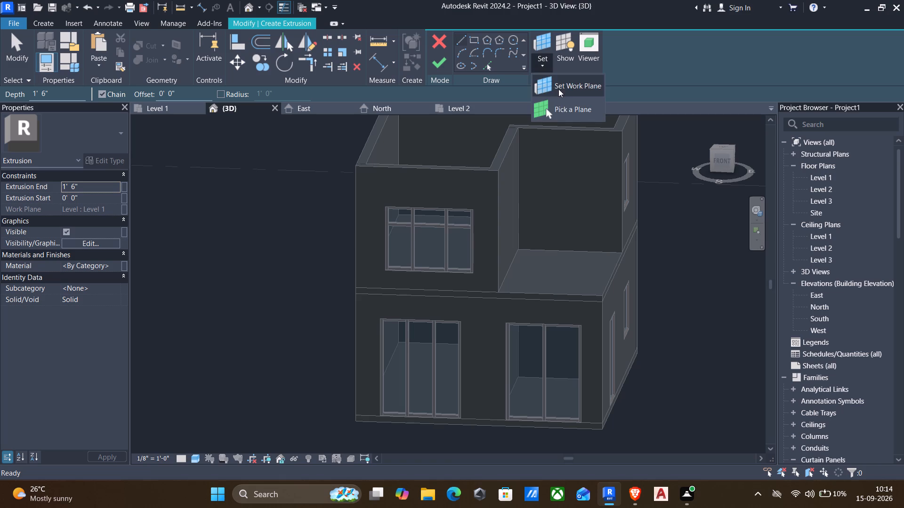
{"action": "left_click", "coordinate": [561, 116]}
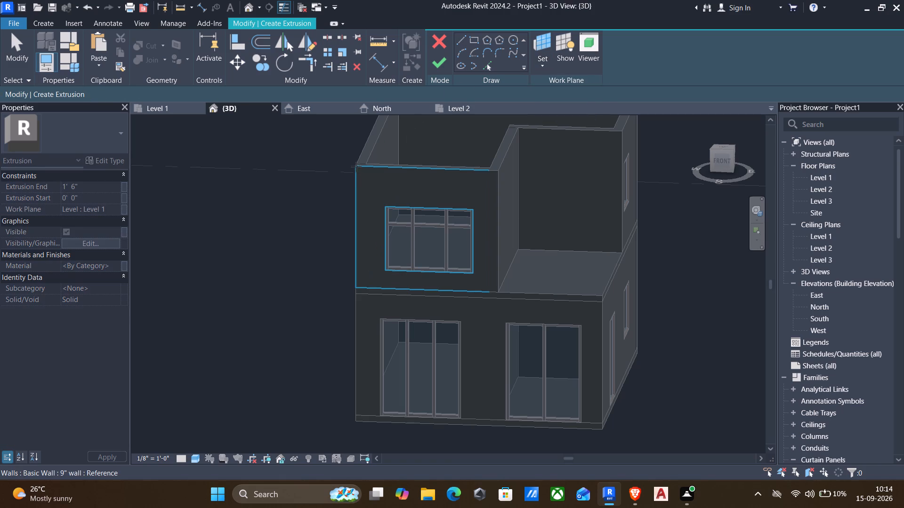
{"action": "left_click", "coordinate": [356, 167]}
Sketch a rectangle about 11'-4 43/64" by 21'-0" from the upper front wall's top corner to the floor base, and finish the 1'-6" extrusion.
{"action": "scroll", "coordinate": [476, 330], "scroll_direction": "down", "scroll_amount": 1}
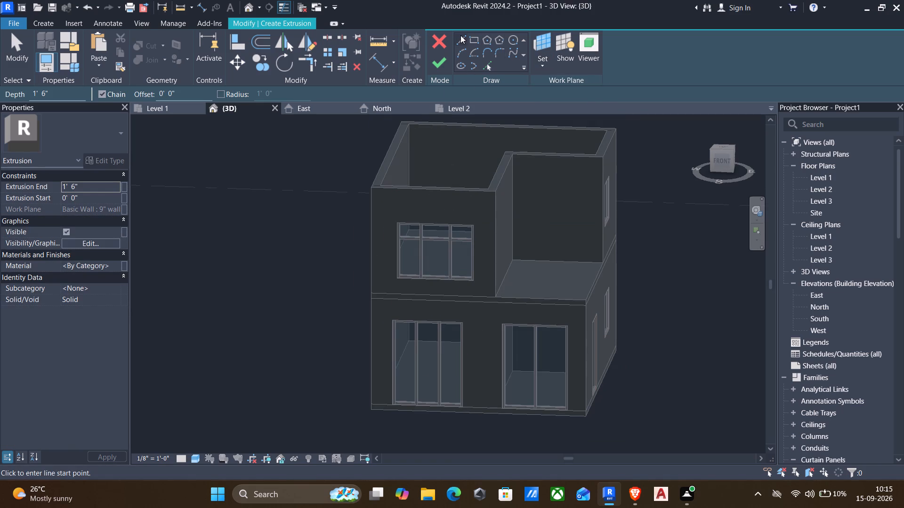
{"action": "left_click", "coordinate": [469, 39]}
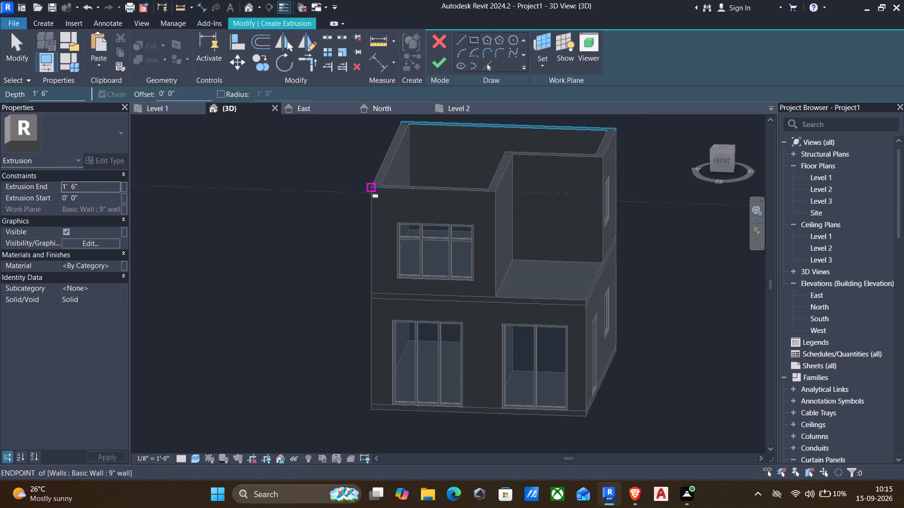
{"action": "left_click", "coordinate": [370, 189]}
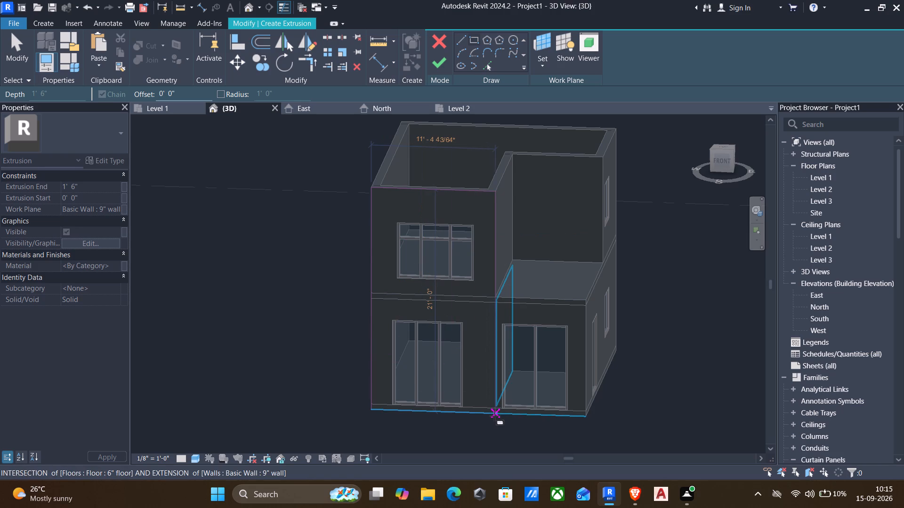
{"action": "scroll", "coordinate": [494, 421], "scroll_direction": "up", "scroll_amount": 3}
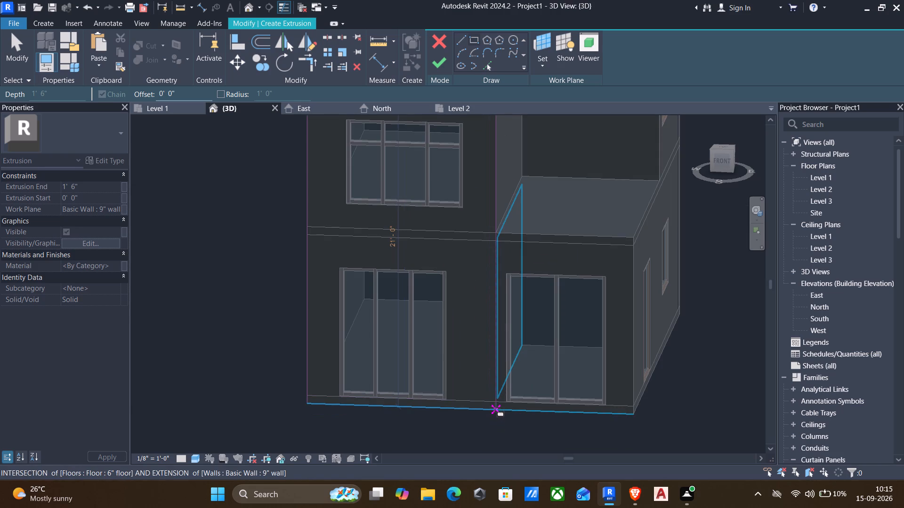
{"action": "left_click", "coordinate": [495, 407]}
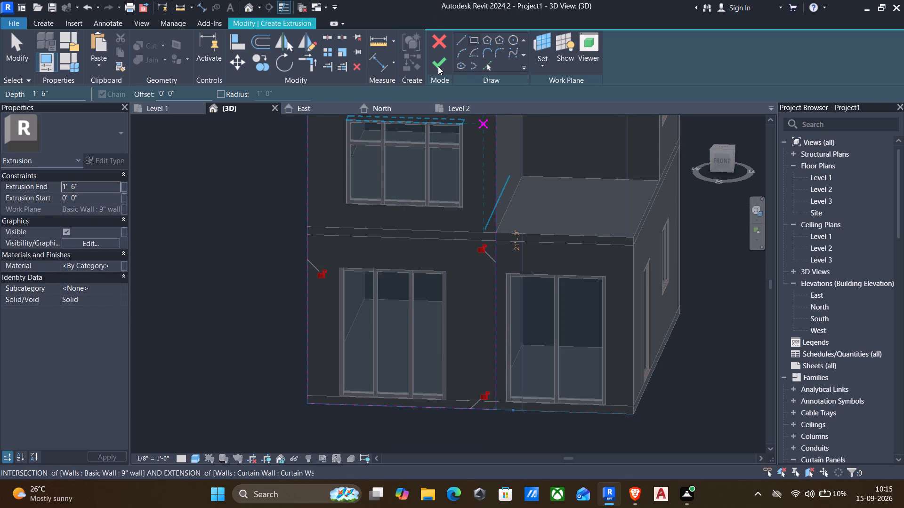
{"action": "left_click", "coordinate": [438, 66]}
Start a rectangular Void Extrusion sketch with its work plane on the front face of the new extrusion.
{"action": "scroll", "coordinate": [92, 196], "scroll_direction": "down", "scroll_amount": 1}
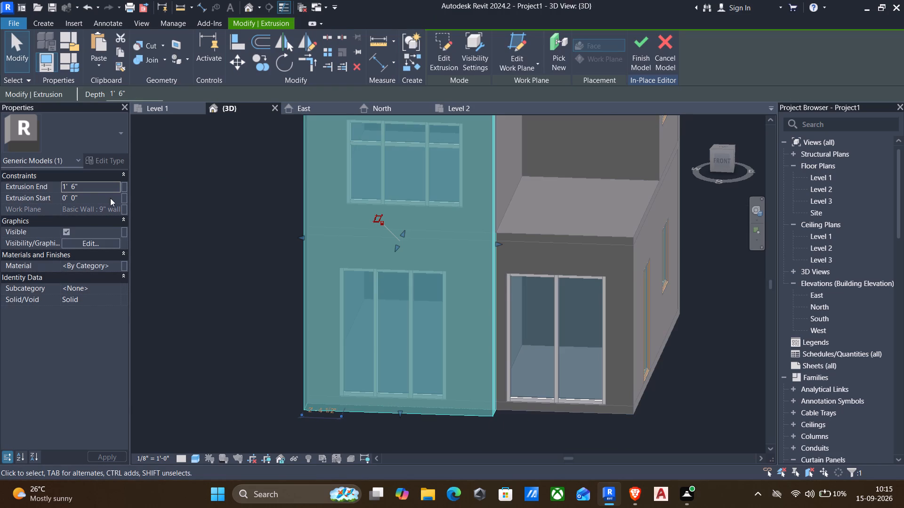
{"action": "scroll", "coordinate": [154, 199], "scroll_direction": "down", "scroll_amount": 3}
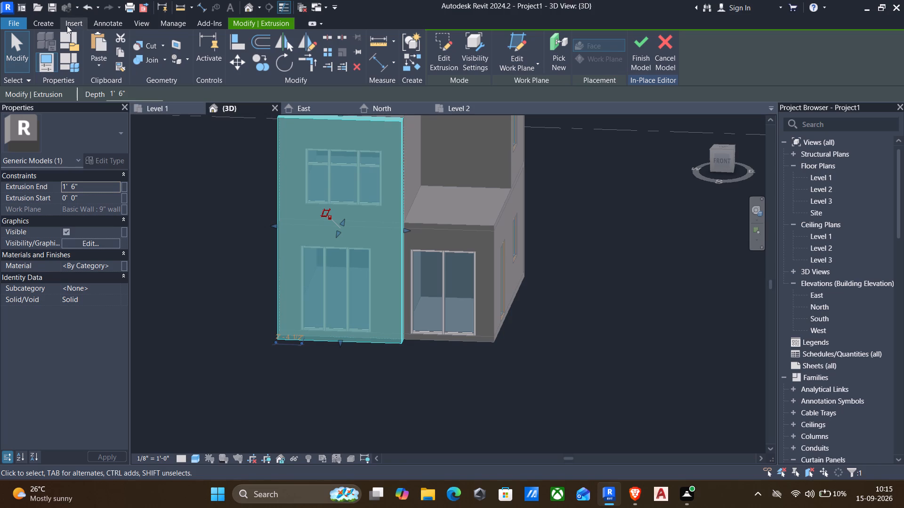
{"action": "left_click", "coordinate": [43, 24]}
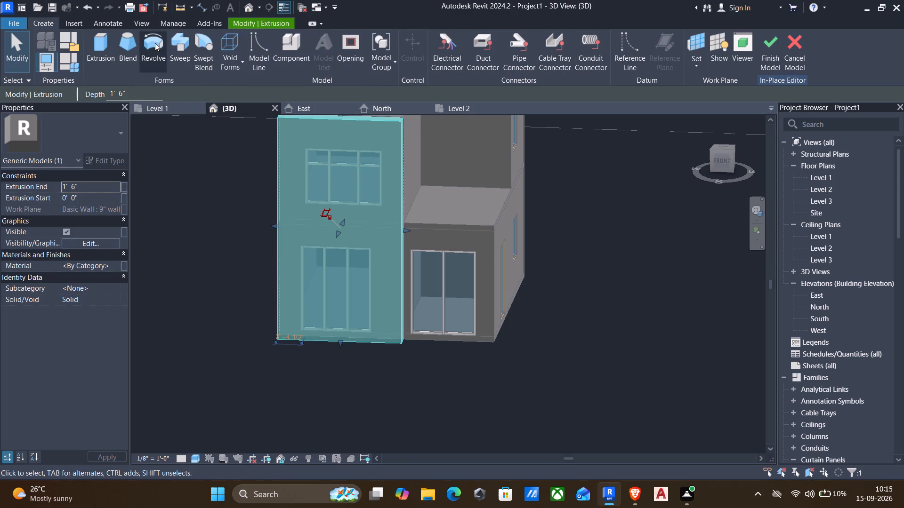
{"action": "left_click", "coordinate": [222, 42]}
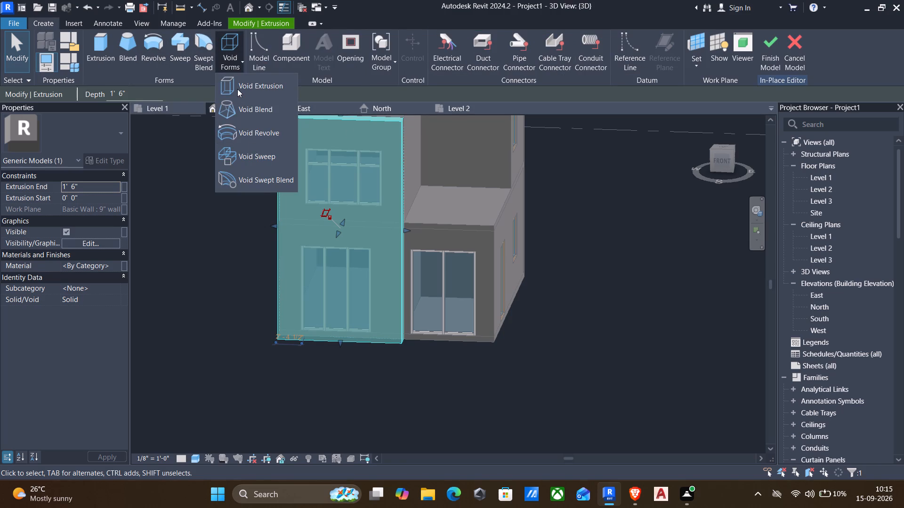
{"action": "left_click", "coordinate": [237, 88]}
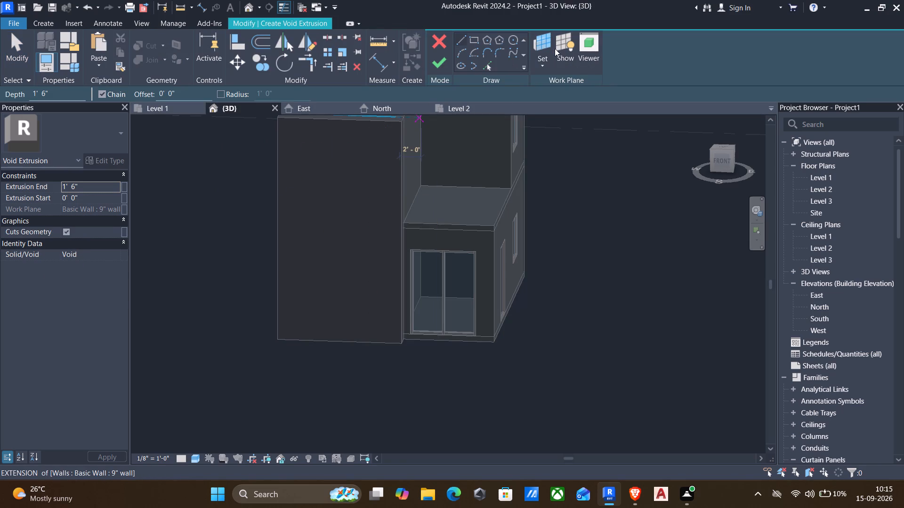
{"action": "left_click", "coordinate": [536, 70]}
{"action": "left_click", "coordinate": [556, 110]}
{"action": "left_click", "coordinate": [352, 125]}
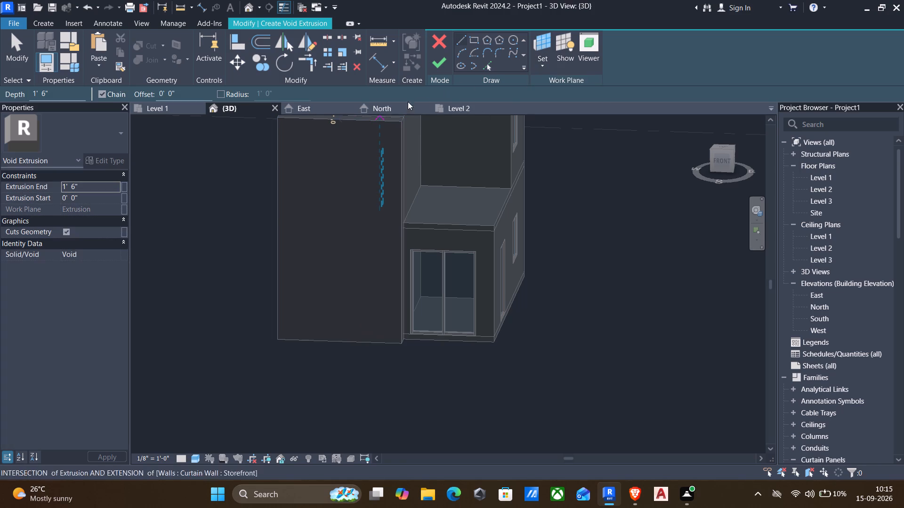
{"action": "left_click", "coordinate": [475, 43]}
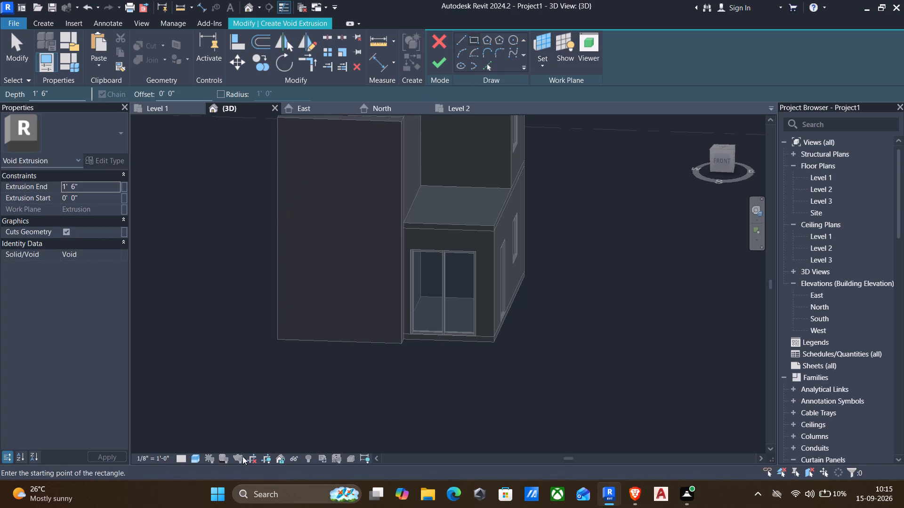
Set the 3D view's visual style to Wireframe.
{"action": "left_click", "coordinate": [194, 456]}
{"action": "left_click", "coordinate": [221, 406]}
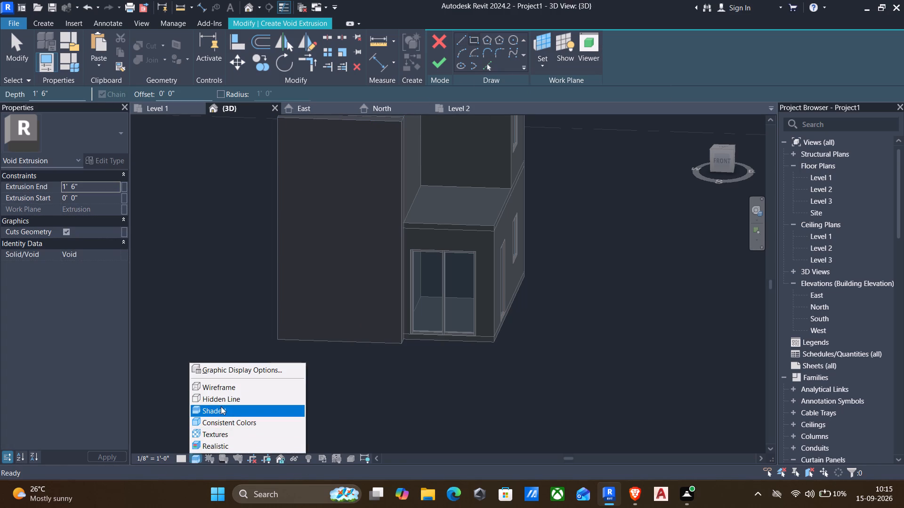
{"action": "left_click", "coordinate": [199, 456]}
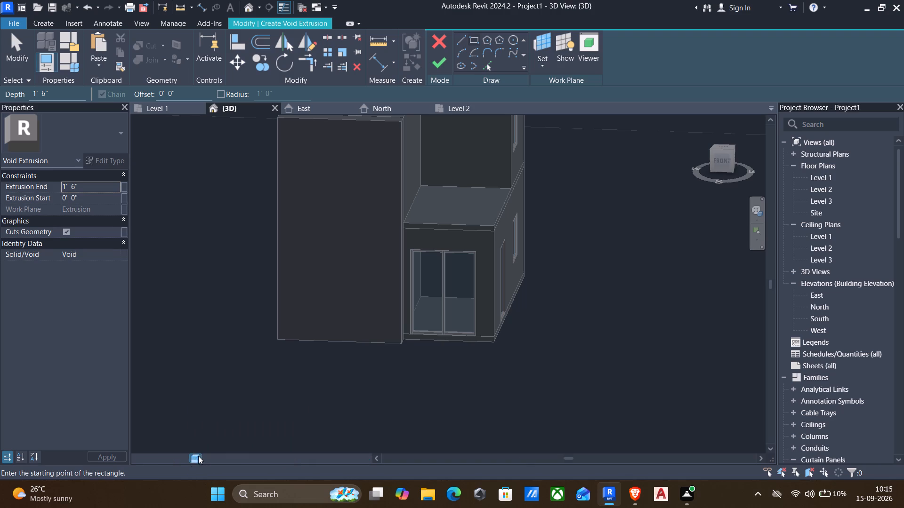
{"action": "left_click", "coordinate": [210, 385]}
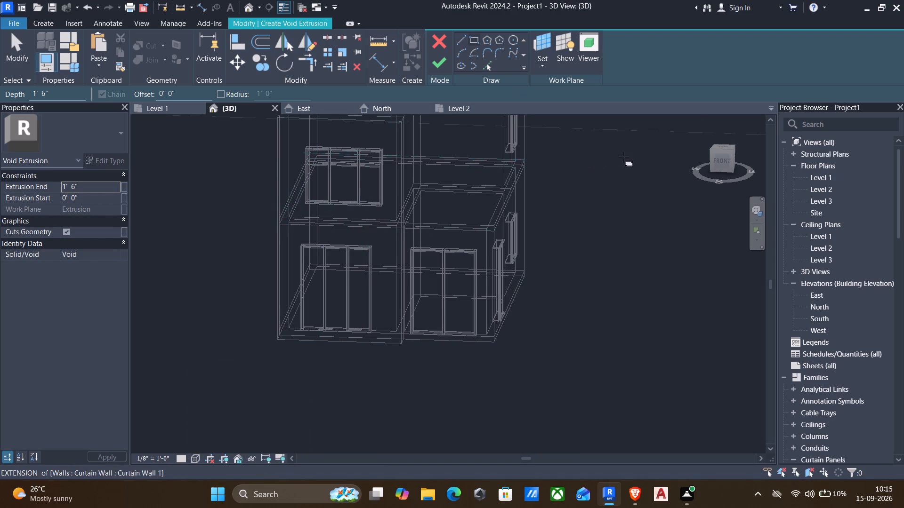
From the front view, sketch a void rectangle 7'-0" by about 5'-2 199/256" around the upper-storey front window.
{"action": "left_click", "coordinate": [718, 158]}
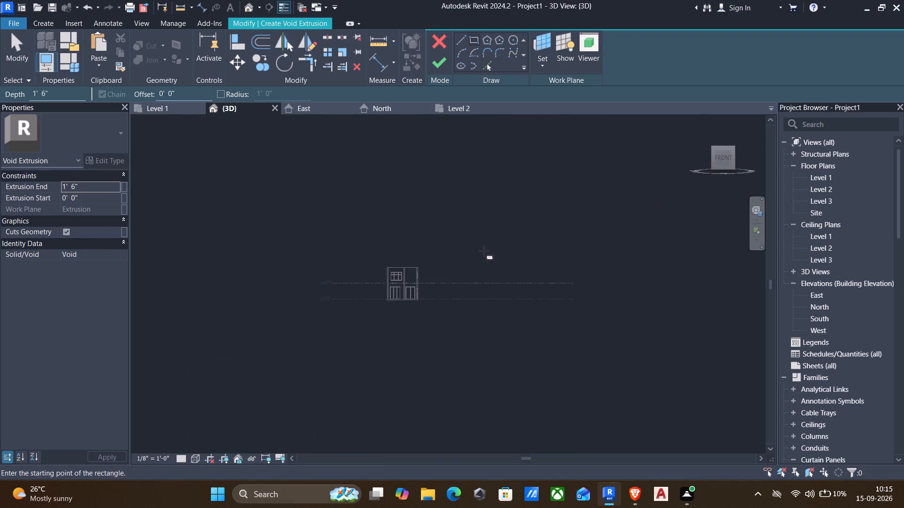
{"action": "scroll", "coordinate": [484, 251], "scroll_direction": "up", "scroll_amount": 4}
{"action": "scroll", "coordinate": [307, 290], "scroll_direction": "up", "scroll_amount": 10}
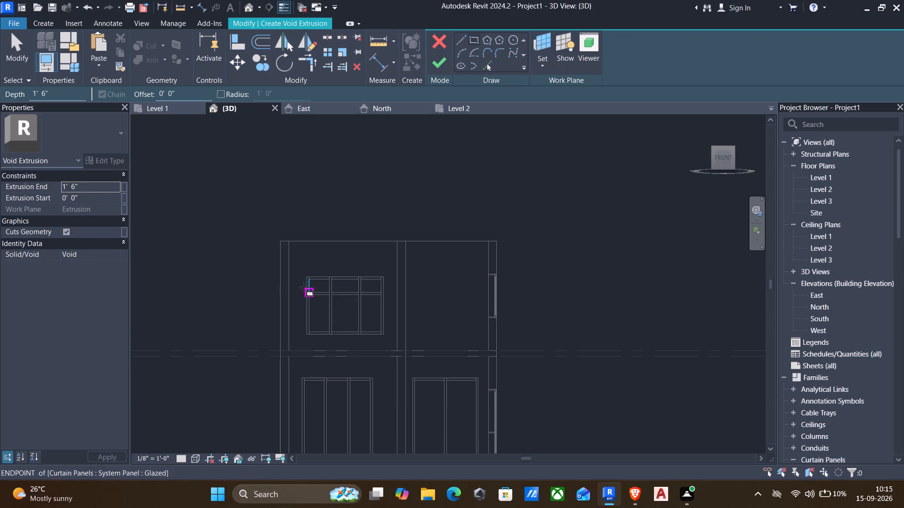
{"action": "scroll", "coordinate": [304, 287], "scroll_direction": "up", "scroll_amount": 5}
{"action": "left_click", "coordinate": [306, 264]}
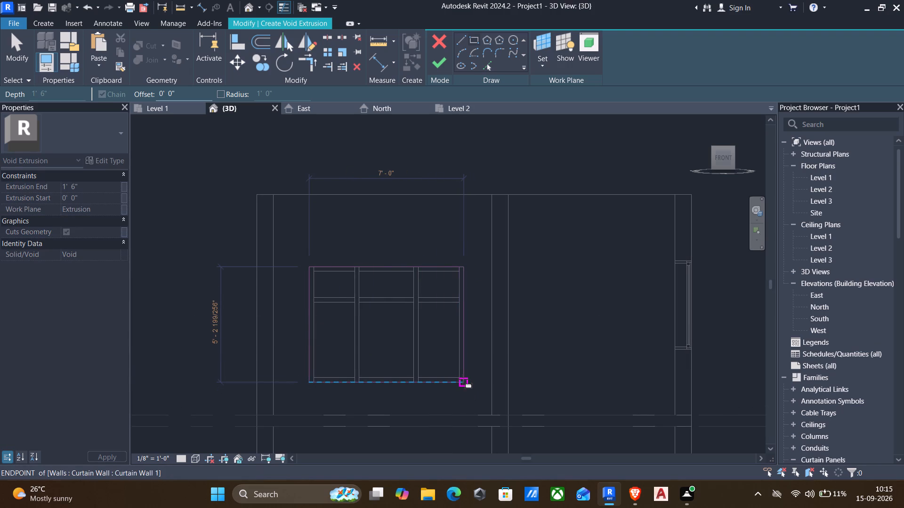
{"action": "left_click", "coordinate": [463, 379]}
Sketch a 6'-5" by 8'-0" void rectangle around the three-panel ground-floor storefront, and finish the 1'-6" void extrusion.
{"action": "scroll", "coordinate": [463, 379], "scroll_direction": "down", "scroll_amount": 2}
{"action": "middle_click_drag", "start_coordinate": [441, 413], "coordinate": [452, 259]}
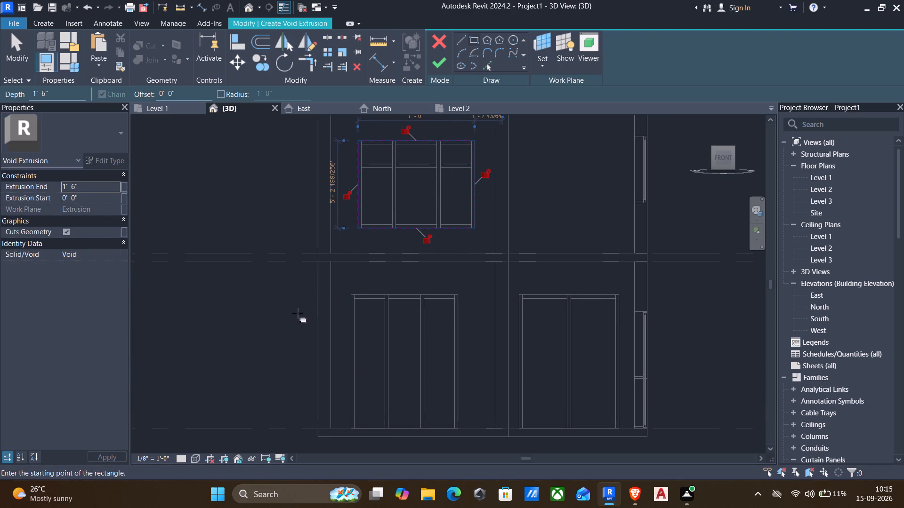
{"action": "scroll", "coordinate": [356, 290], "scroll_direction": "up", "scroll_amount": 3}
{"action": "left_click", "coordinate": [348, 298]}
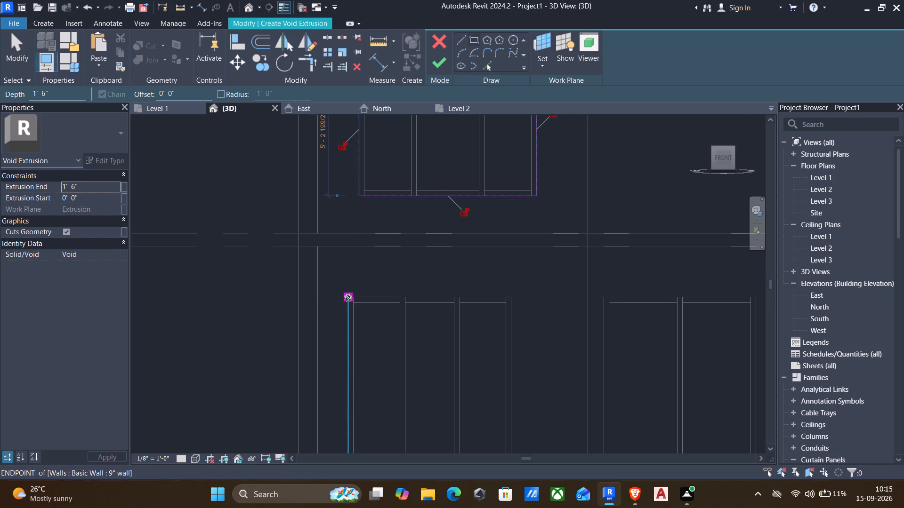
{"action": "scroll", "coordinate": [386, 363], "scroll_direction": "down", "scroll_amount": 1}
{"action": "middle_click_drag", "start_coordinate": [404, 387], "coordinate": [417, 304]}
{"action": "scroll", "coordinate": [531, 406], "scroll_direction": "down", "scroll_amount": 1}
{"action": "scroll", "coordinate": [531, 406], "scroll_direction": "up", "scroll_amount": 3}
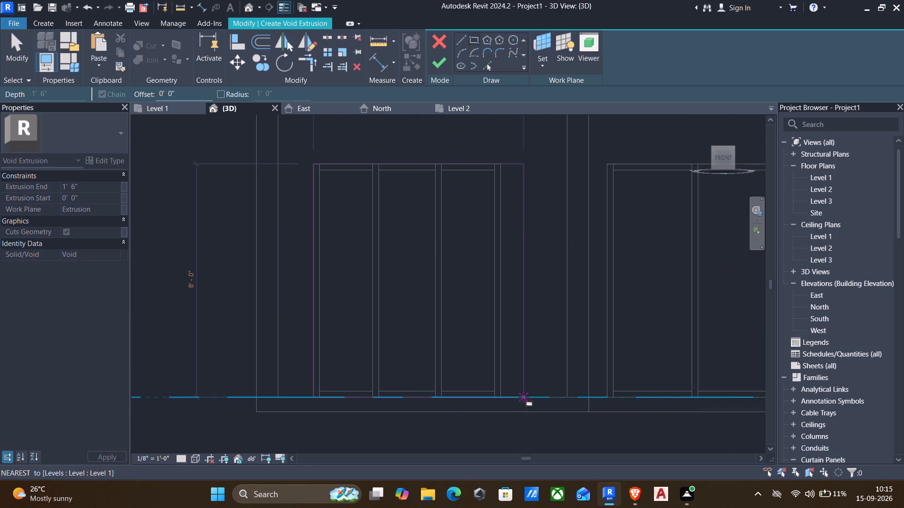
{"action": "left_click", "coordinate": [504, 396]}
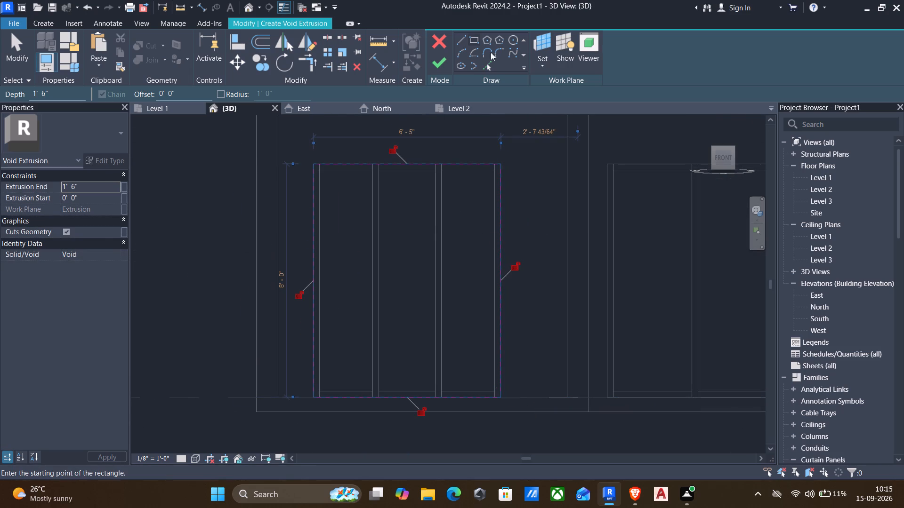
{"action": "left_click", "coordinate": [447, 58]}
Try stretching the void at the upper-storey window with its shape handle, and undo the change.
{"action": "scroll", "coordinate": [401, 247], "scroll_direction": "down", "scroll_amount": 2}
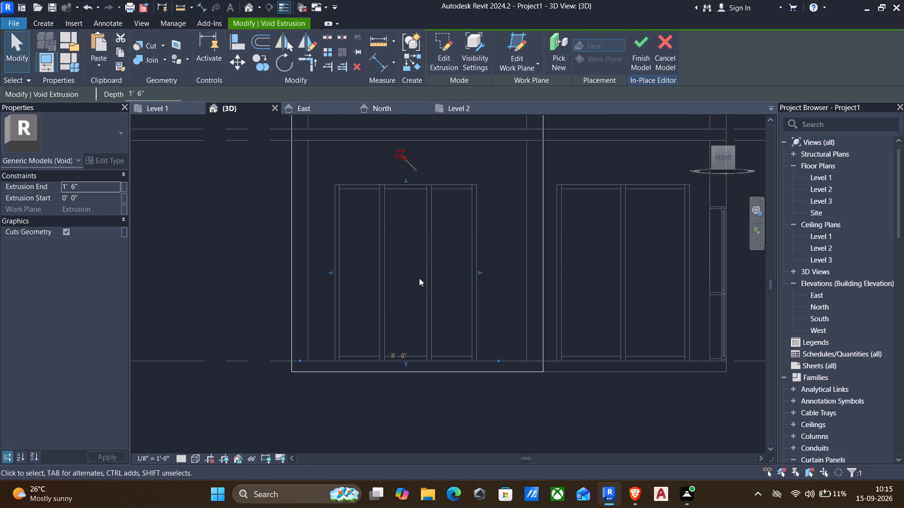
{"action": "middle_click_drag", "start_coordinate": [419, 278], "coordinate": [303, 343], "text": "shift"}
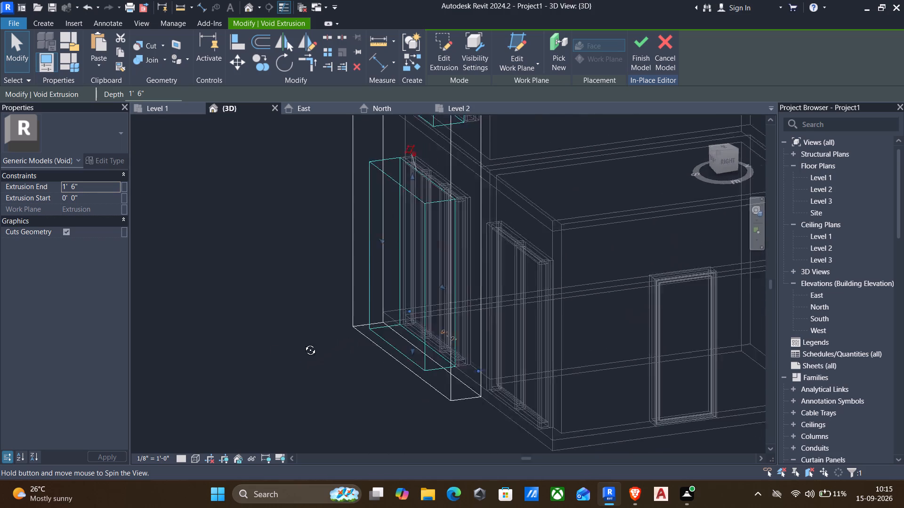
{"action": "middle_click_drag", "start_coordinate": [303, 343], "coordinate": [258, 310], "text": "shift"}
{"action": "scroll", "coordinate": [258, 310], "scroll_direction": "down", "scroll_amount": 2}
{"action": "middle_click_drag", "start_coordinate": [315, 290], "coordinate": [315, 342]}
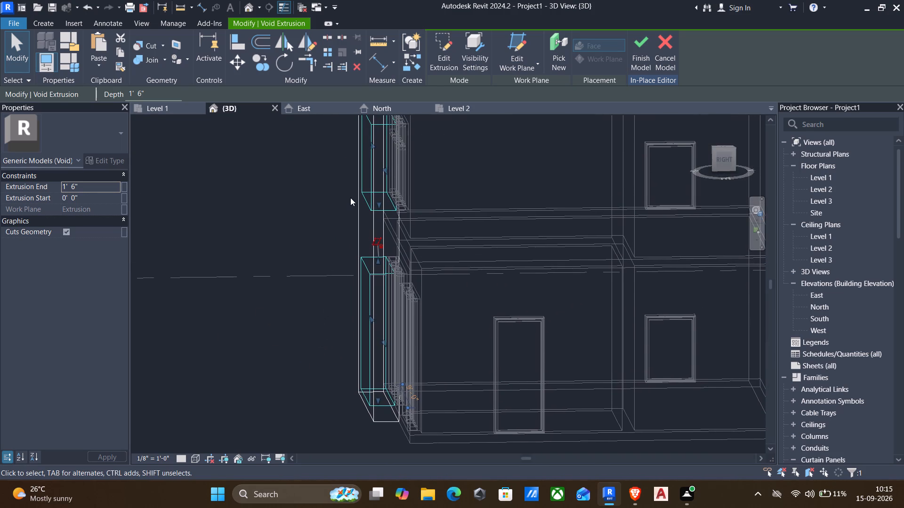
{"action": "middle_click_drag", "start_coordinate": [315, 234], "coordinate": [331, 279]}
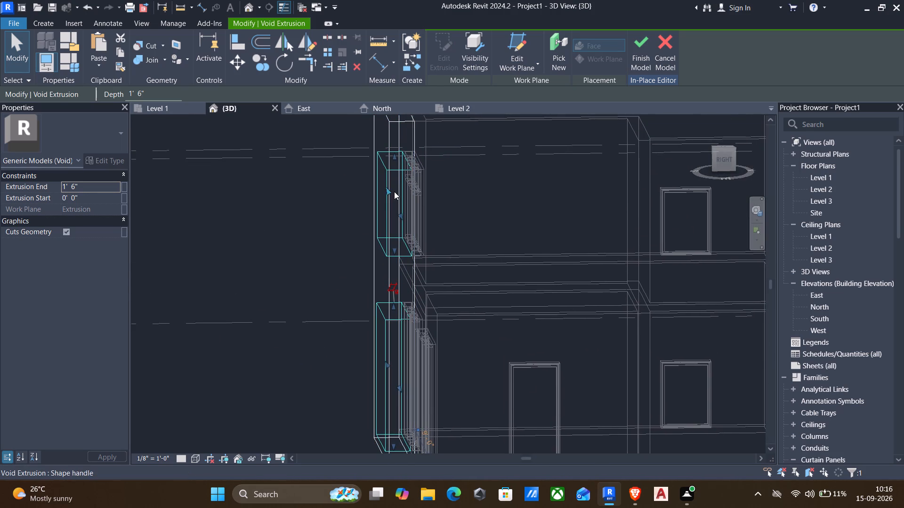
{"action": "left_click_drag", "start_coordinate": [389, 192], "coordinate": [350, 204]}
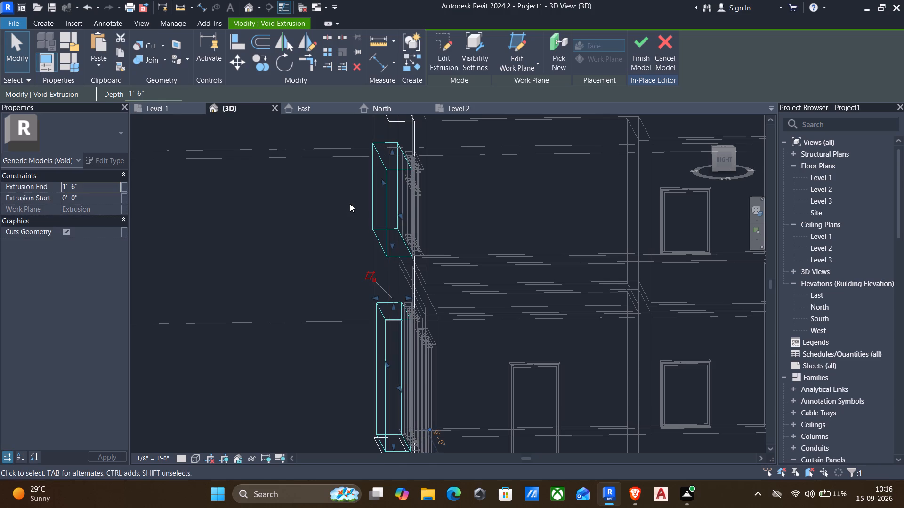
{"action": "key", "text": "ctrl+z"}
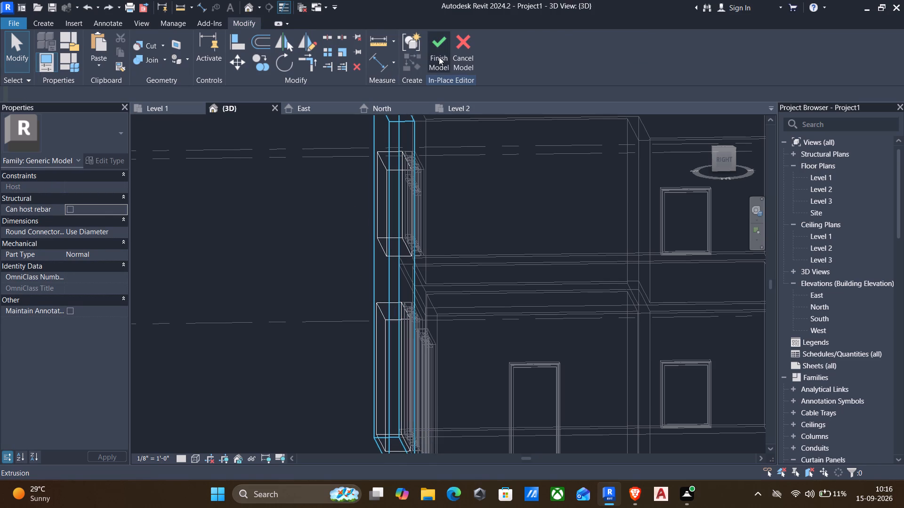
Finish the in-place generic model.
{"action": "left_click", "coordinate": [438, 48]}
Select the finished generic model and examine its void openings against the front window and storefront from several angles.
{"action": "scroll", "coordinate": [382, 214], "scroll_direction": "down", "scroll_amount": 1}
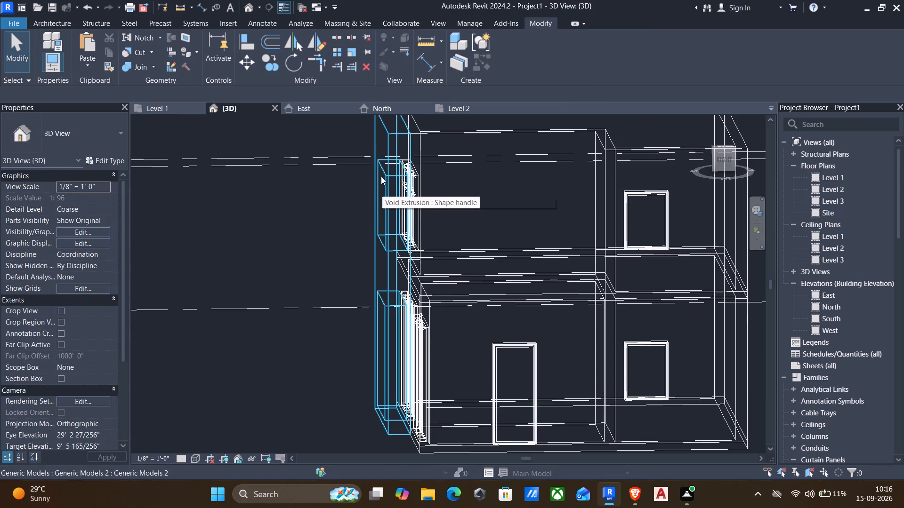
{"action": "left_click", "coordinate": [382, 171]}
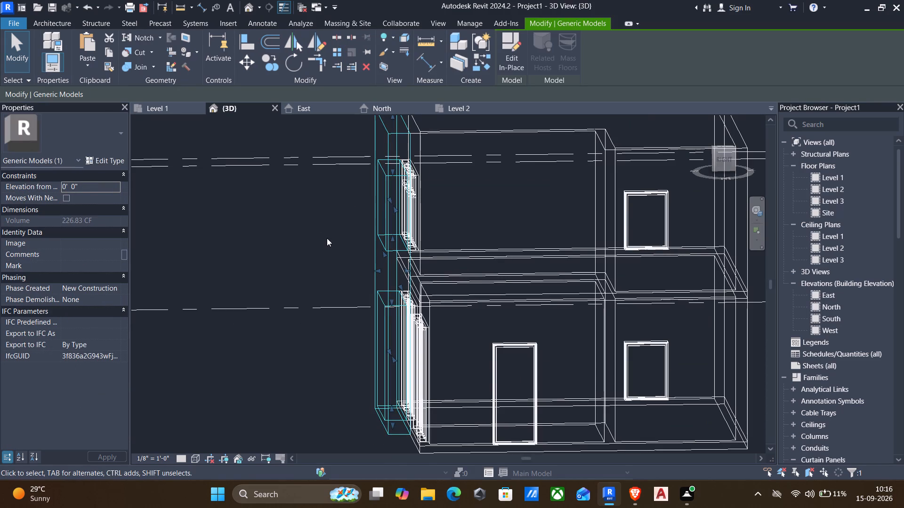
{"action": "middle_click_drag", "start_coordinate": [321, 229], "coordinate": [374, 233], "text": "shift"}
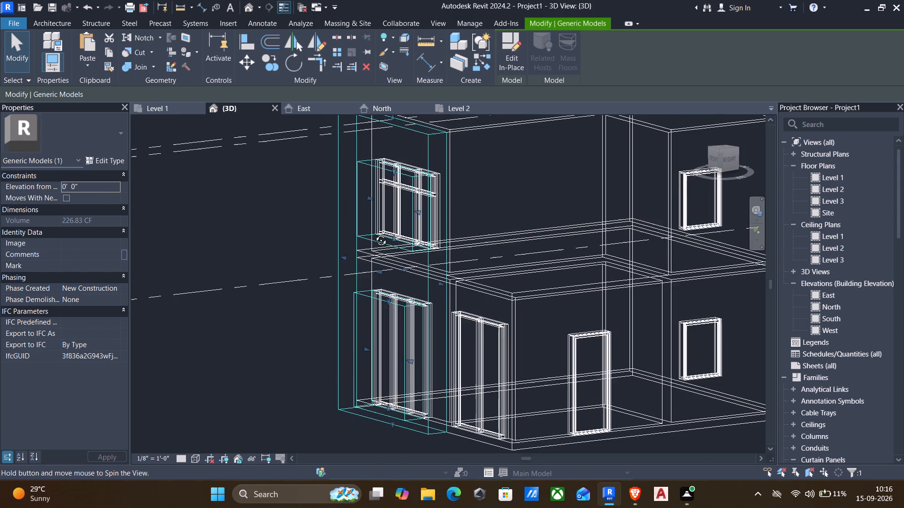
{"action": "middle_click_drag", "start_coordinate": [374, 233], "coordinate": [466, 236], "text": "shift"}
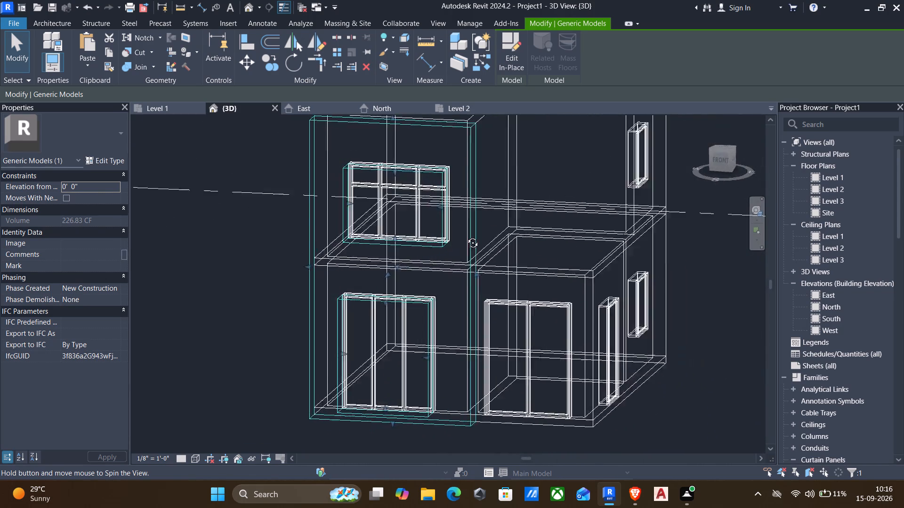
{"action": "middle_click_drag", "start_coordinate": [466, 236], "coordinate": [485, 231], "text": "shift"}
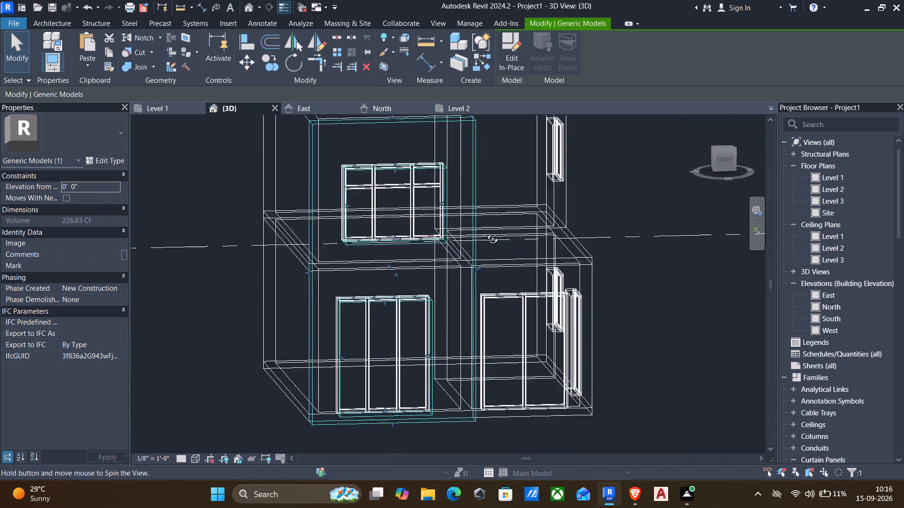
{"action": "middle_click_drag", "start_coordinate": [485, 231], "coordinate": [323, 242], "text": "shift"}
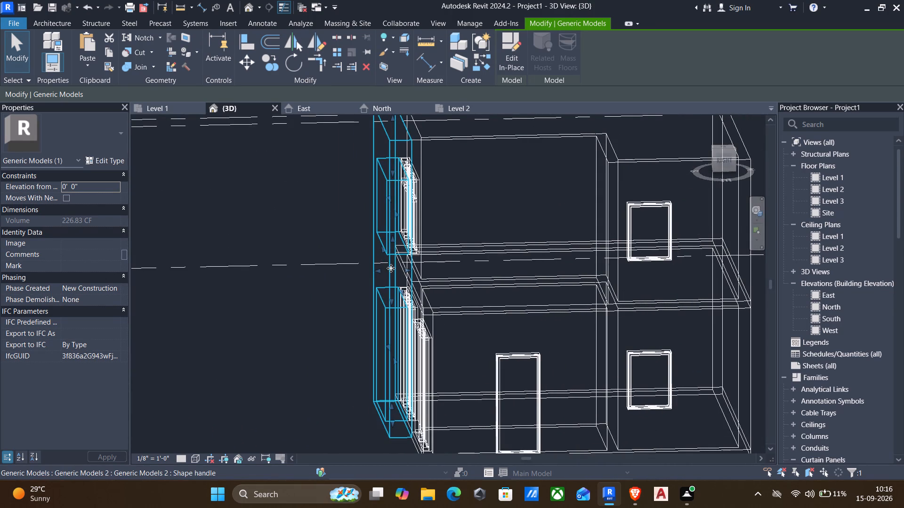
Switch the 3D view's visual style from wireframe to Shaded.
{"action": "key", "text": "Escape"}
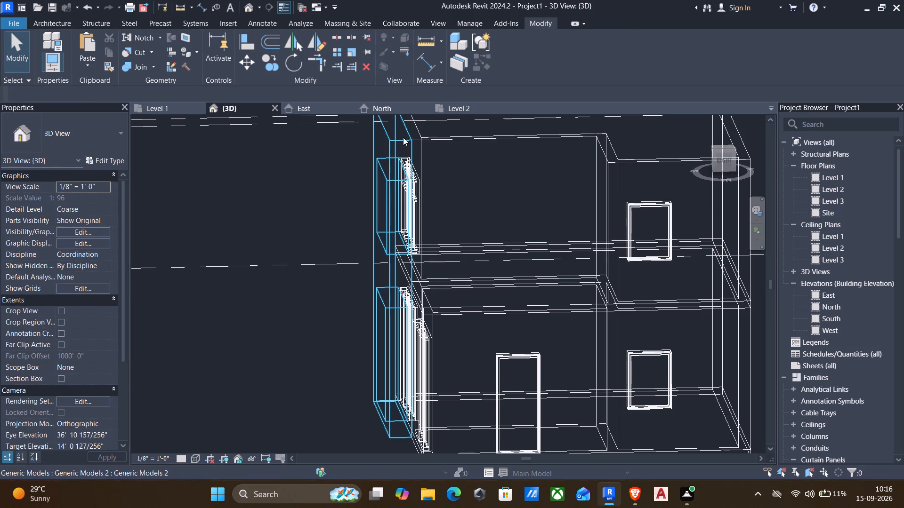
{"action": "left_click", "coordinate": [403, 137]}
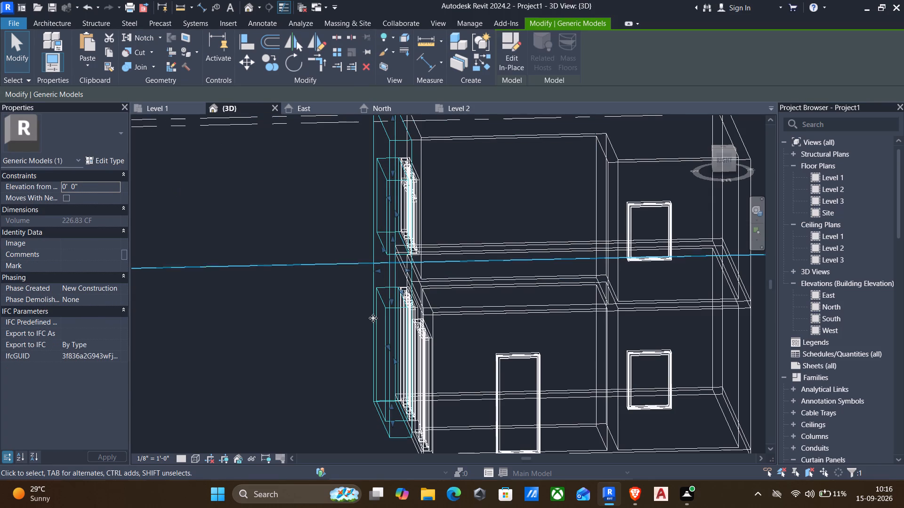
{"action": "left_click", "coordinate": [194, 456]}
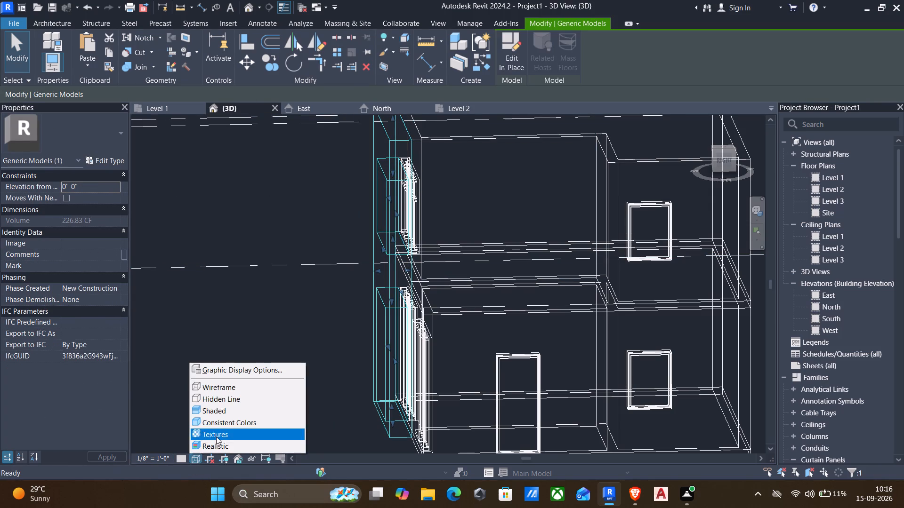
{"action": "left_click", "coordinate": [216, 412]}
Examine the shaded front facade model and its window and storefront openings from the front and side.
{"action": "middle_click_drag", "start_coordinate": [266, 370], "coordinate": [317, 361], "text": "shift"}
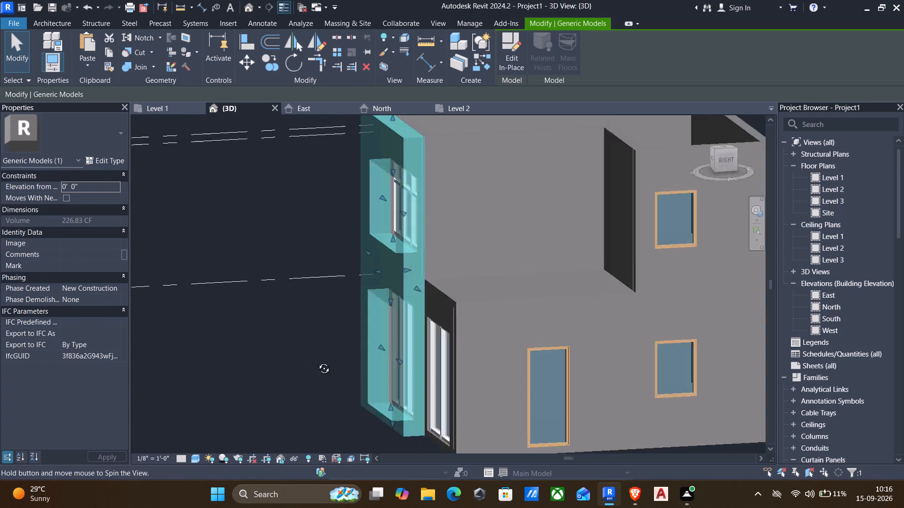
{"action": "middle_click_drag", "start_coordinate": [317, 361], "coordinate": [393, 349], "text": "shift"}
{"action": "key", "text": "Escape"}
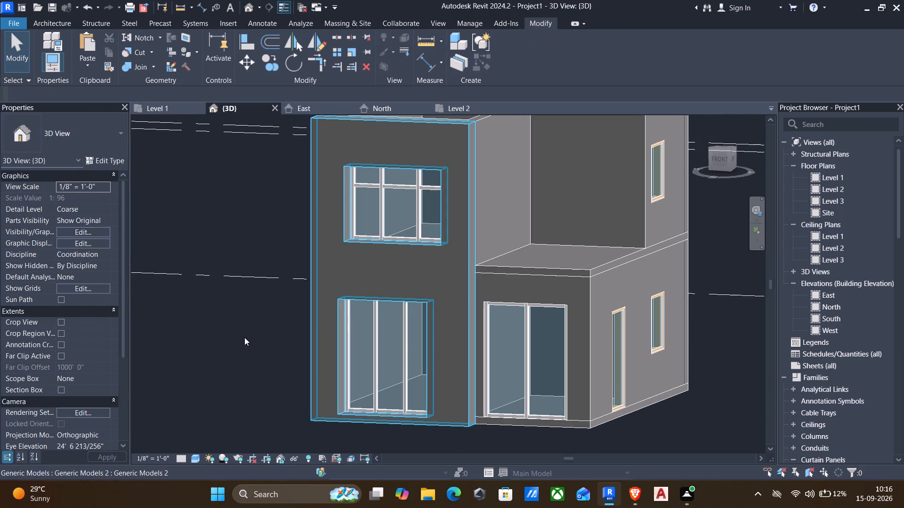
{"action": "middle_click_drag", "start_coordinate": [248, 344], "coordinate": [286, 334], "text": "shift"}
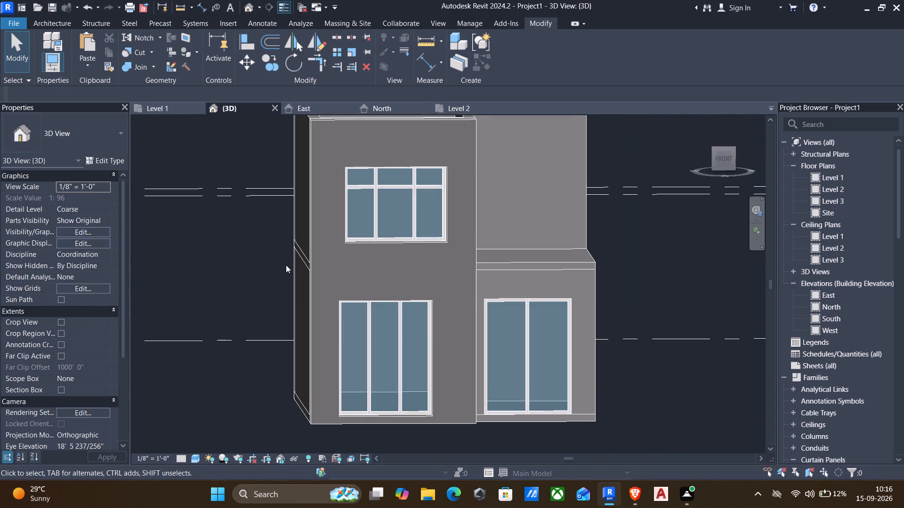
{"action": "middle_click_drag", "start_coordinate": [286, 241], "coordinate": [210, 257]}
{"action": "middle_click_drag", "start_coordinate": [212, 265], "coordinate": [153, 275], "text": "shift"}
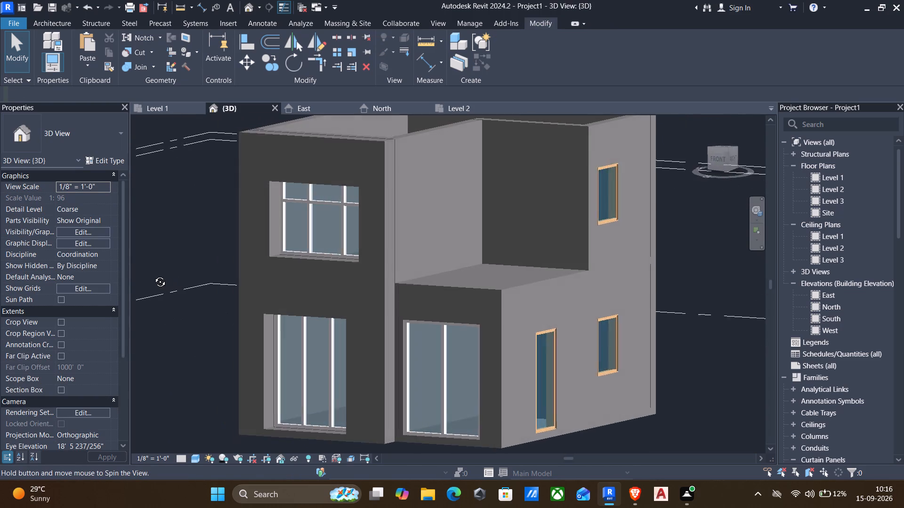
{"action": "middle_click_drag", "start_coordinate": [153, 275], "coordinate": [130, 278], "text": "shift"}
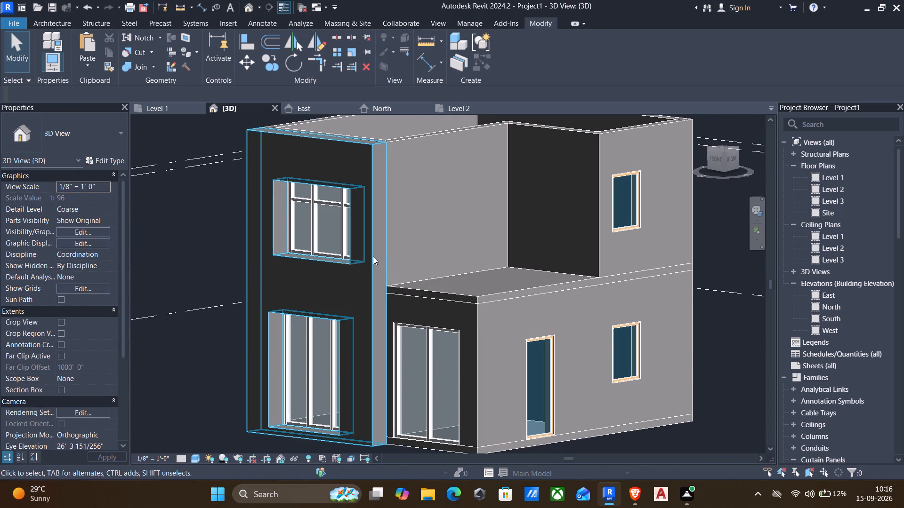
Reopen the front facade's in-place model and set its solid extrusion end to 1'-0", finishing the extrusion edit.
{"action": "left_click", "coordinate": [372, 256]}
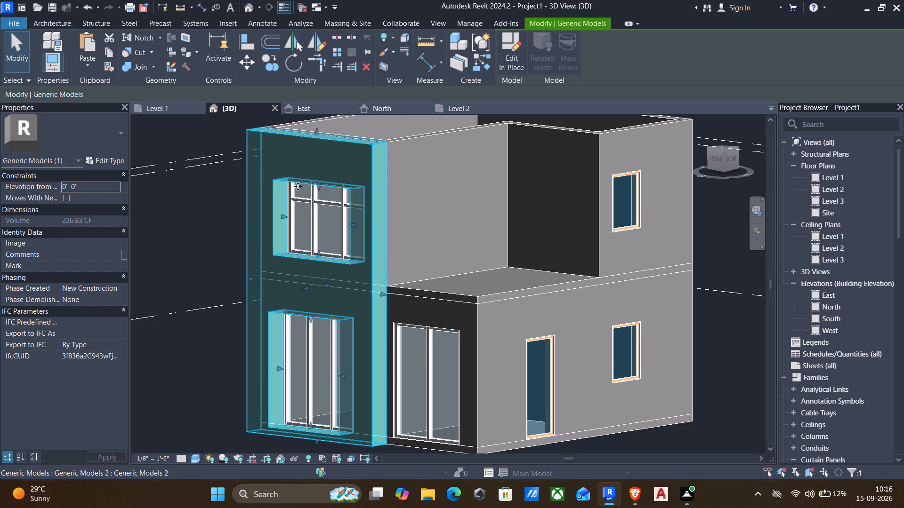
{"action": "double_click", "coordinate": [375, 160]}
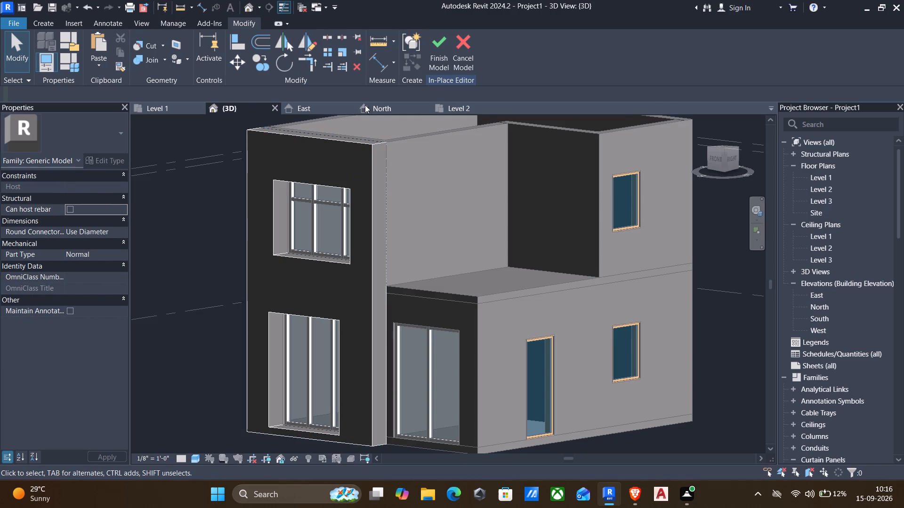
{"action": "left_click", "coordinate": [373, 157]}
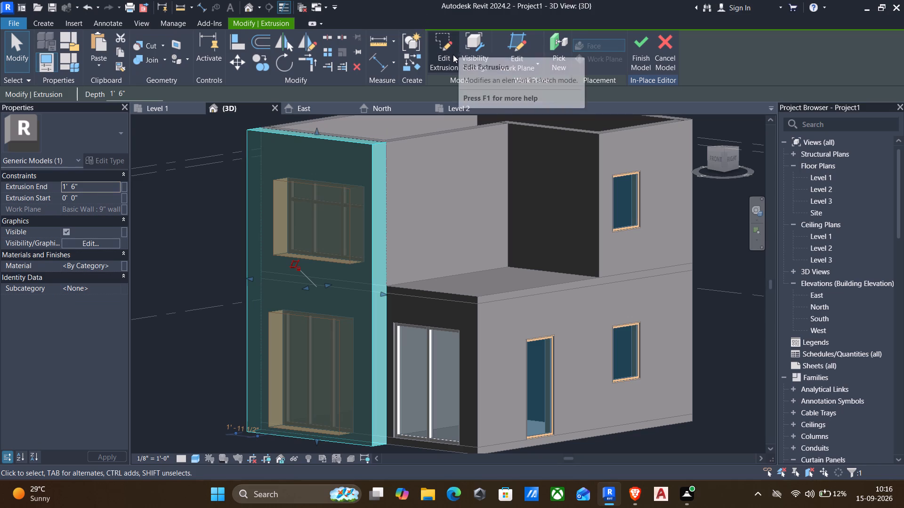
{"action": "left_click", "coordinate": [452, 56]}
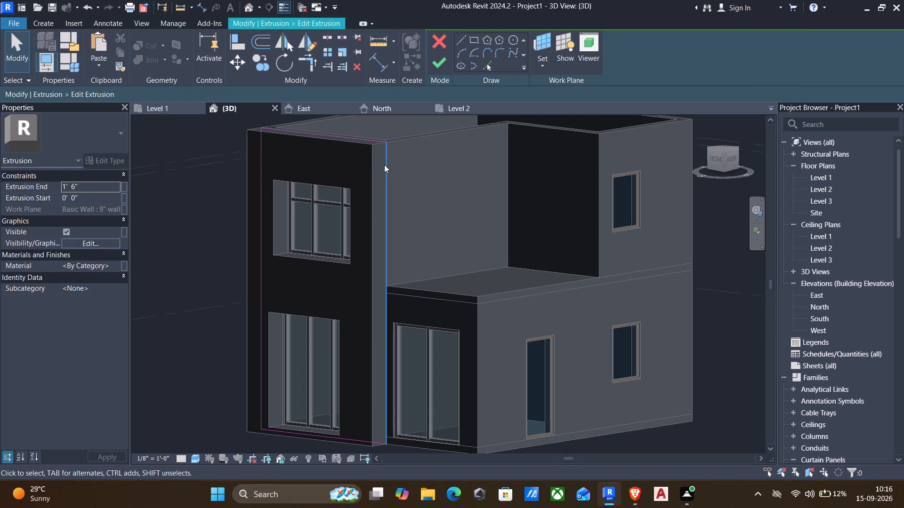
{"action": "left_click", "coordinate": [101, 188]}
{"action": "type", "text": "1'"}
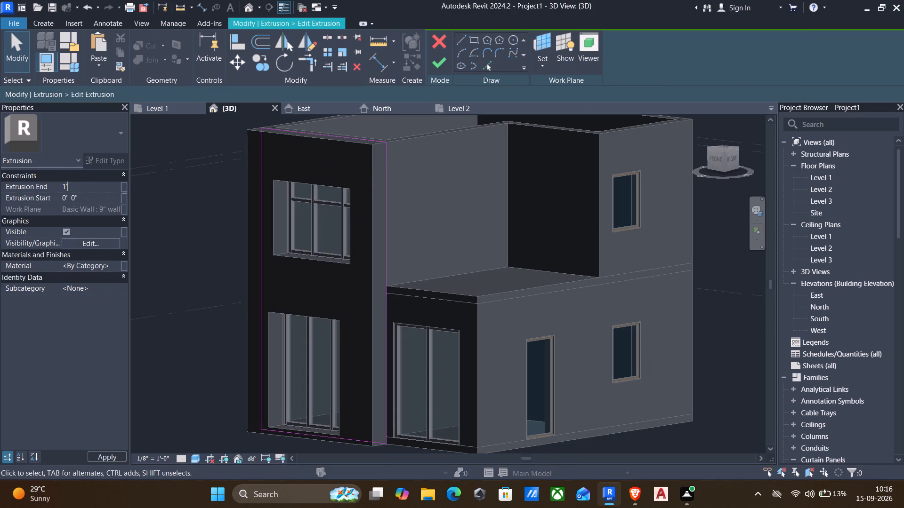
{"action": "key", "text": "Return"}
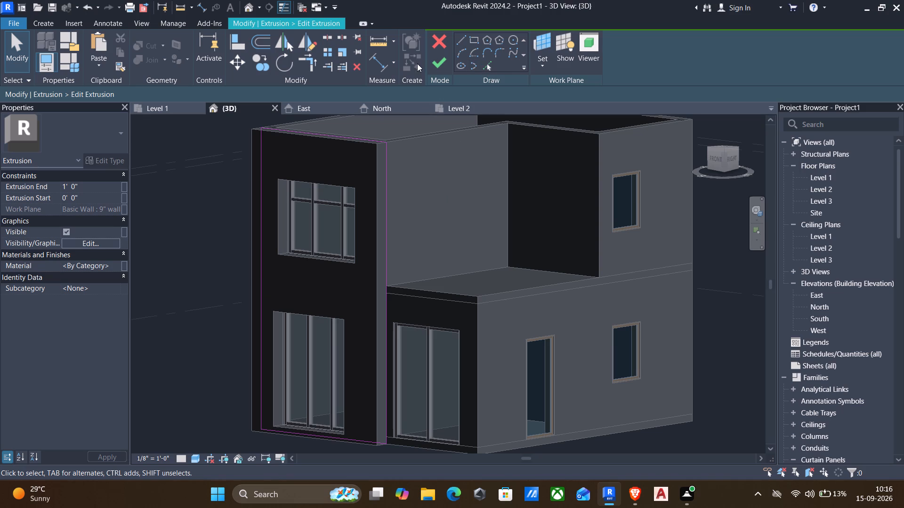
{"action": "left_click", "coordinate": [433, 62]}
{"action": "key", "text": "Escape"}
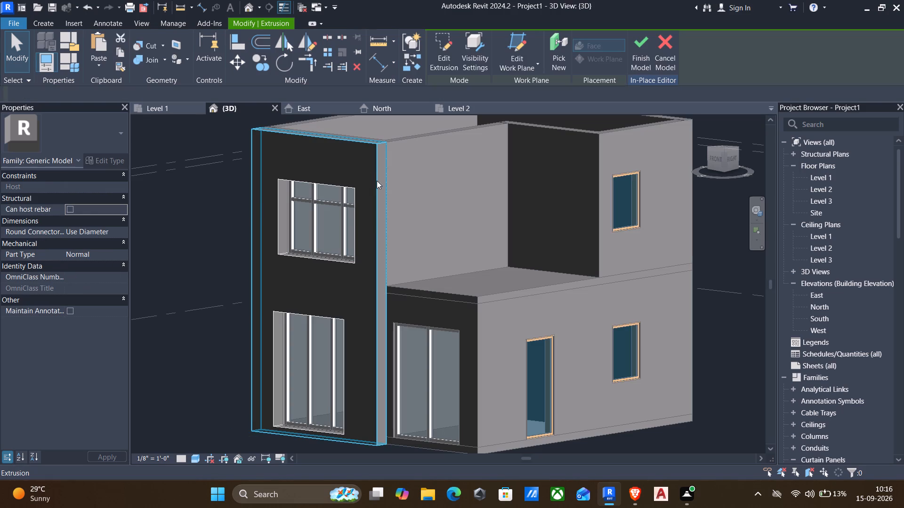
Examine the edited facade extrusion's depth and openings against the building from the front, sides and rear.
{"action": "middle_click_drag", "start_coordinate": [395, 237], "coordinate": [212, 256], "text": "shift"}
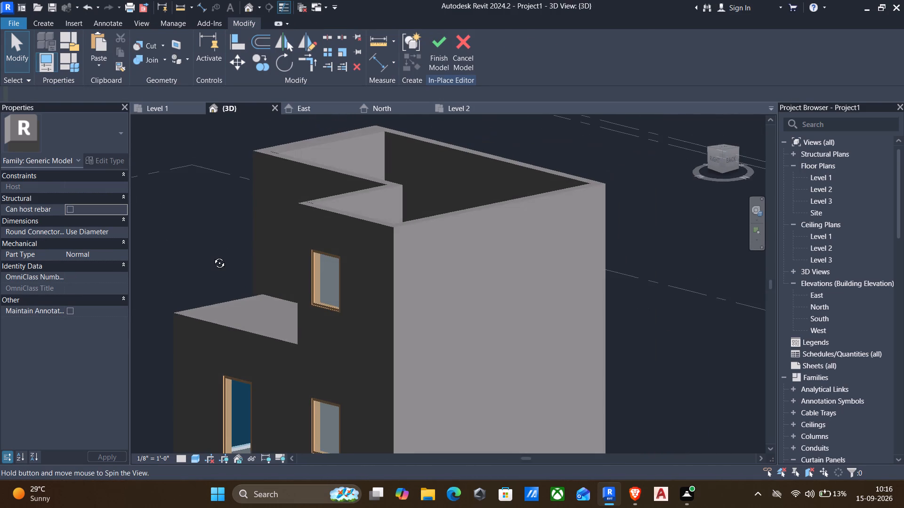
{"action": "middle_click_drag", "start_coordinate": [212, 256], "coordinate": [437, 236], "text": "shift"}
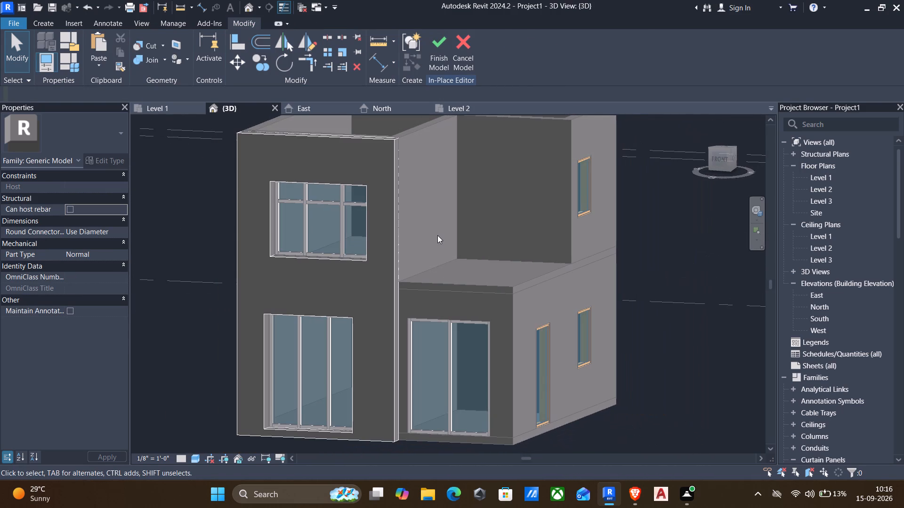
{"action": "middle_click_drag", "start_coordinate": [380, 325], "coordinate": [421, 317]}
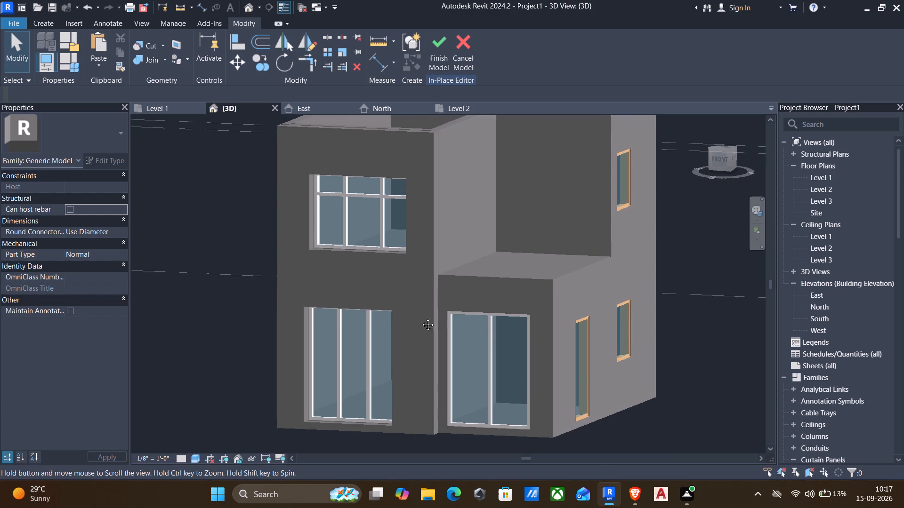
{"action": "middle_click_drag", "start_coordinate": [421, 317], "coordinate": [421, 317]}
{"action": "middle_click_drag", "start_coordinate": [392, 336], "coordinate": [431, 329], "text": "shift"}
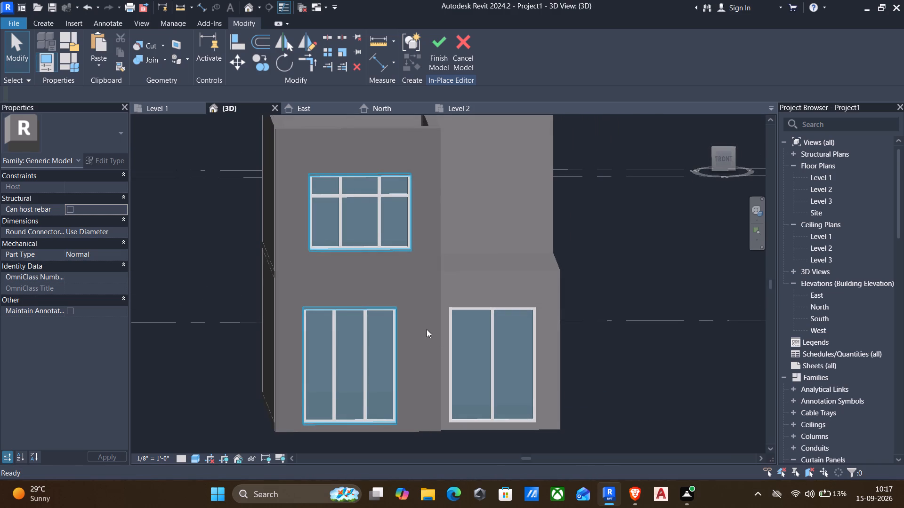
{"action": "middle_click_drag", "start_coordinate": [421, 312], "coordinate": [390, 314], "text": "shift"}
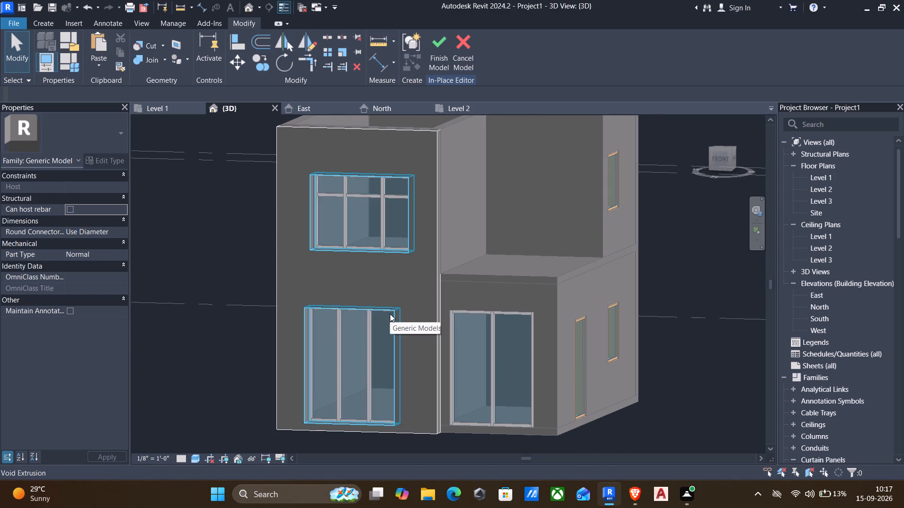
{"action": "scroll", "coordinate": [388, 329], "scroll_direction": "down", "scroll_amount": 2}
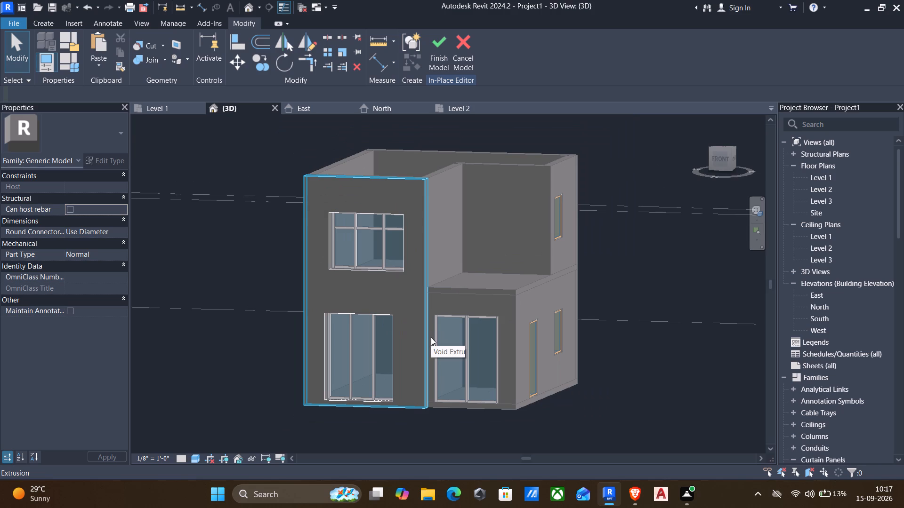
{"action": "middle_click_drag", "start_coordinate": [390, 255], "coordinate": [265, 272], "text": "shift"}
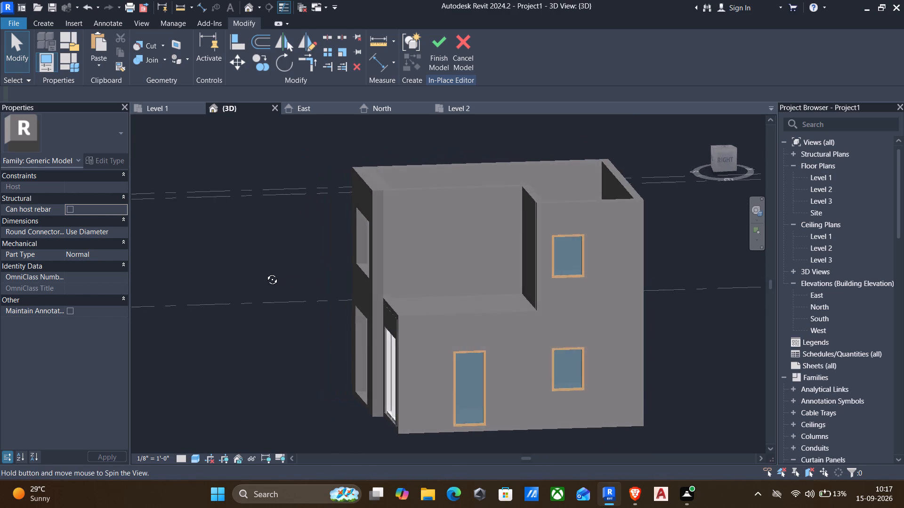
{"action": "middle_click_drag", "start_coordinate": [265, 272], "coordinate": [449, 241], "text": "shift"}
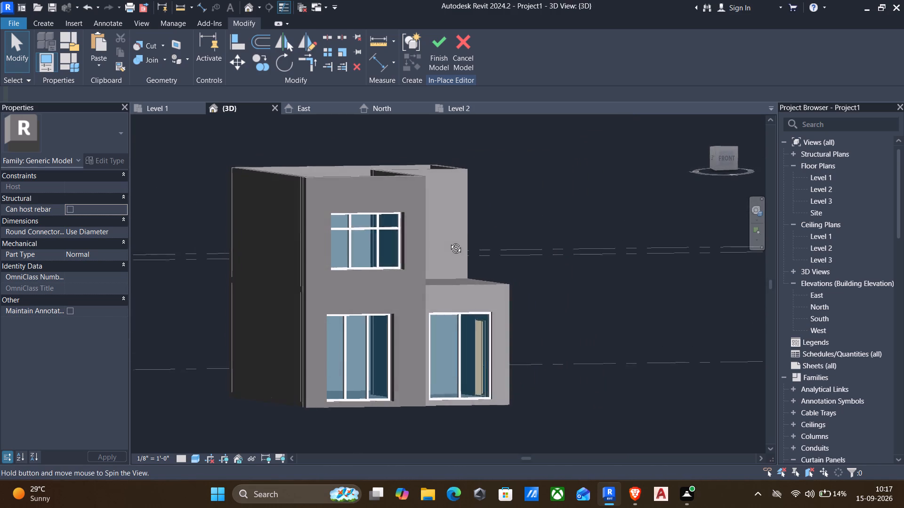
{"action": "middle_click_drag", "start_coordinate": [449, 241], "coordinate": [390, 247], "text": "shift"}
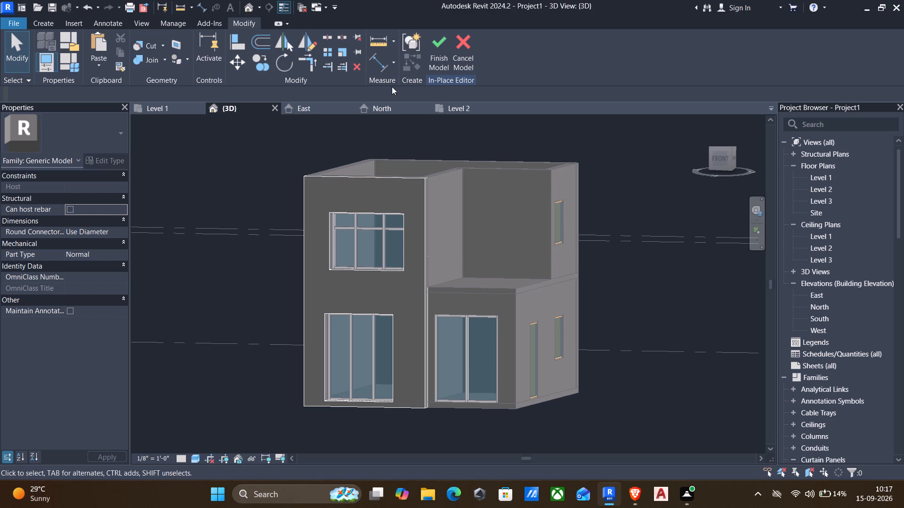
Start a new solid extrusion in the in-place model, pick the ground-floor front wall near its outer corner as work plane, and show the plane.
{"action": "left_click", "coordinate": [37, 25]}
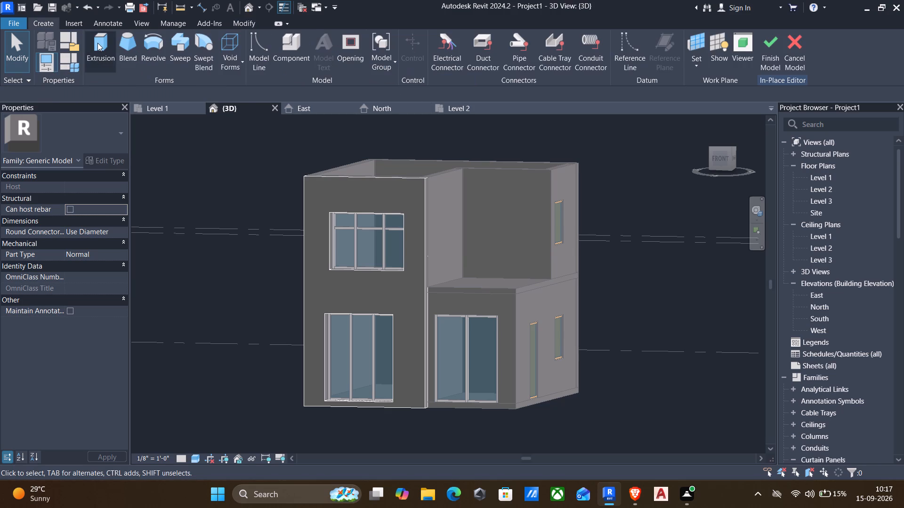
{"action": "left_click", "coordinate": [97, 43]}
{"action": "left_click", "coordinate": [538, 61]}
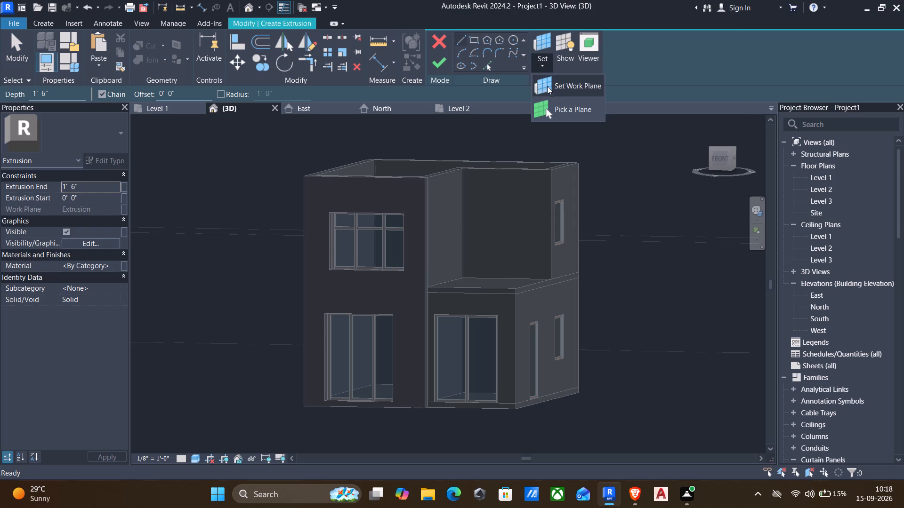
{"action": "left_click", "coordinate": [570, 106]}
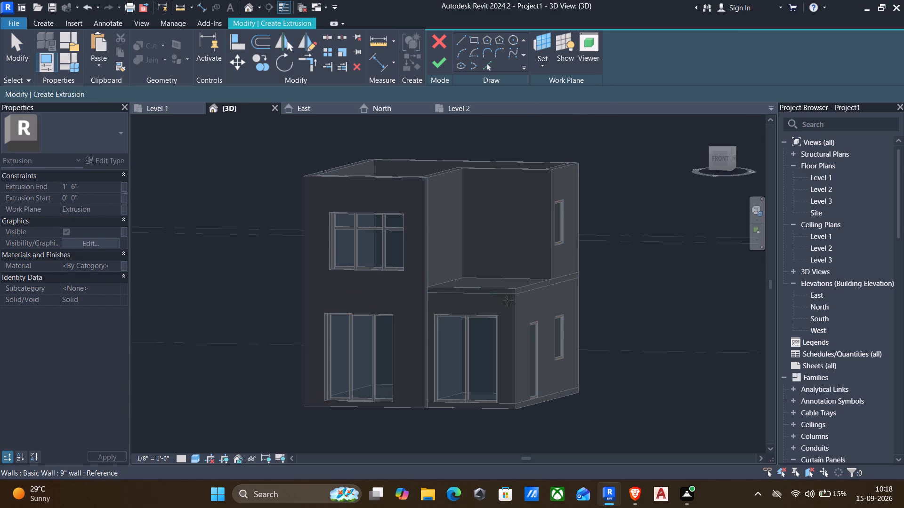
{"action": "scroll", "coordinate": [508, 307], "scroll_direction": "up", "scroll_amount": 3}
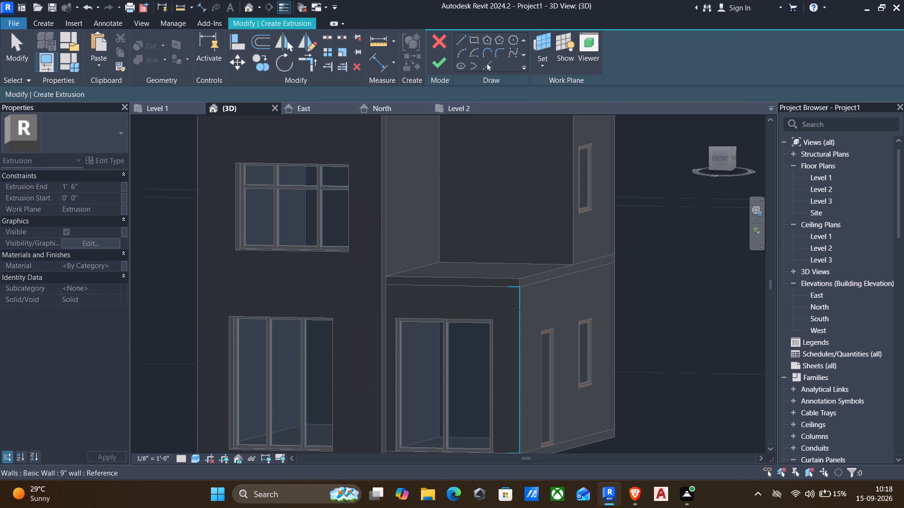
{"action": "left_click", "coordinate": [516, 310]}
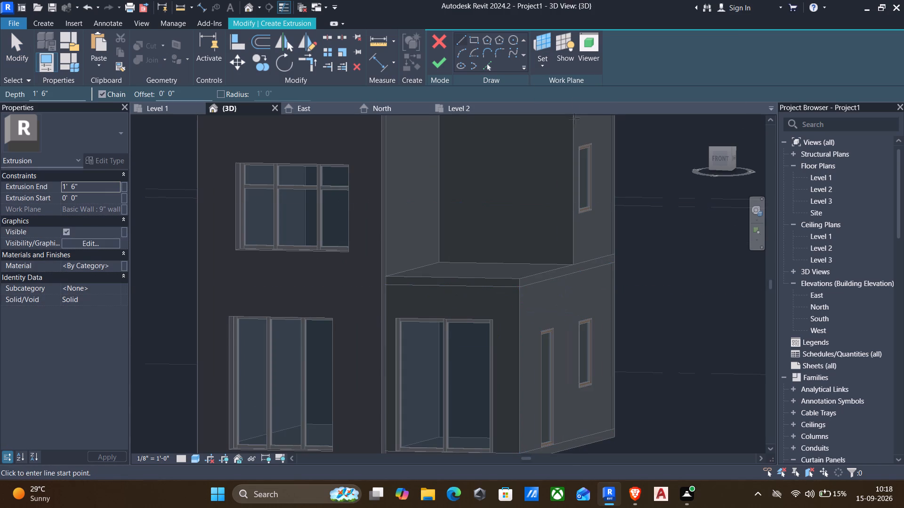
{"action": "left_click", "coordinate": [569, 44]}
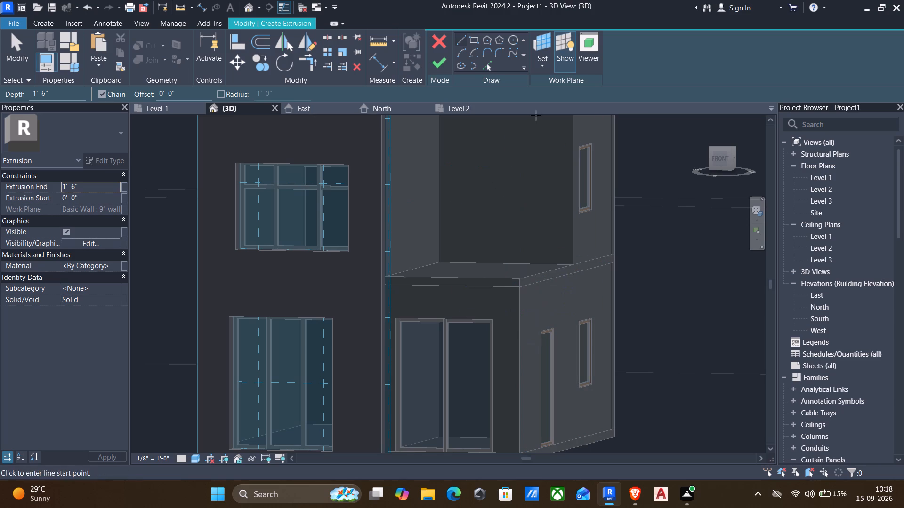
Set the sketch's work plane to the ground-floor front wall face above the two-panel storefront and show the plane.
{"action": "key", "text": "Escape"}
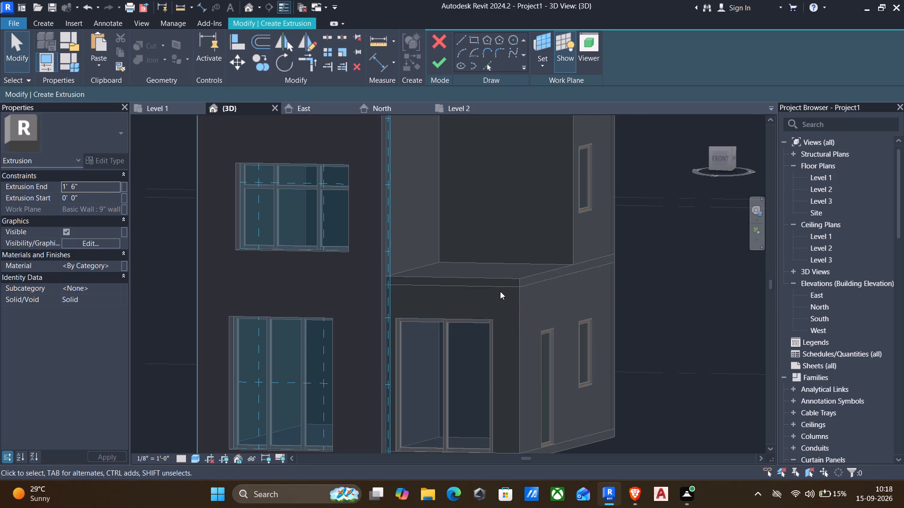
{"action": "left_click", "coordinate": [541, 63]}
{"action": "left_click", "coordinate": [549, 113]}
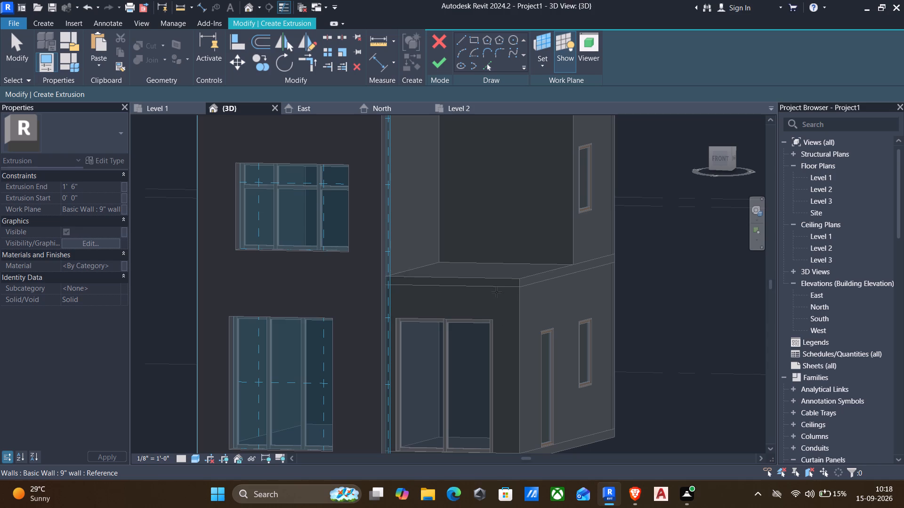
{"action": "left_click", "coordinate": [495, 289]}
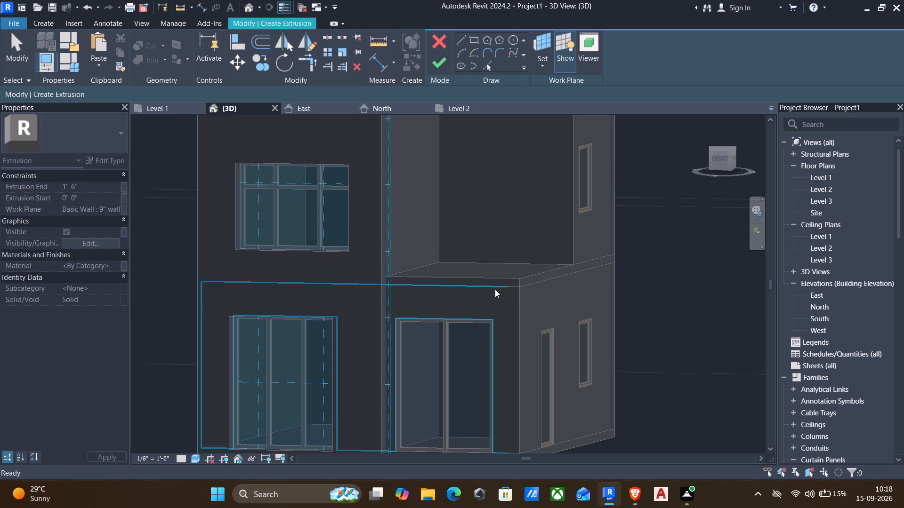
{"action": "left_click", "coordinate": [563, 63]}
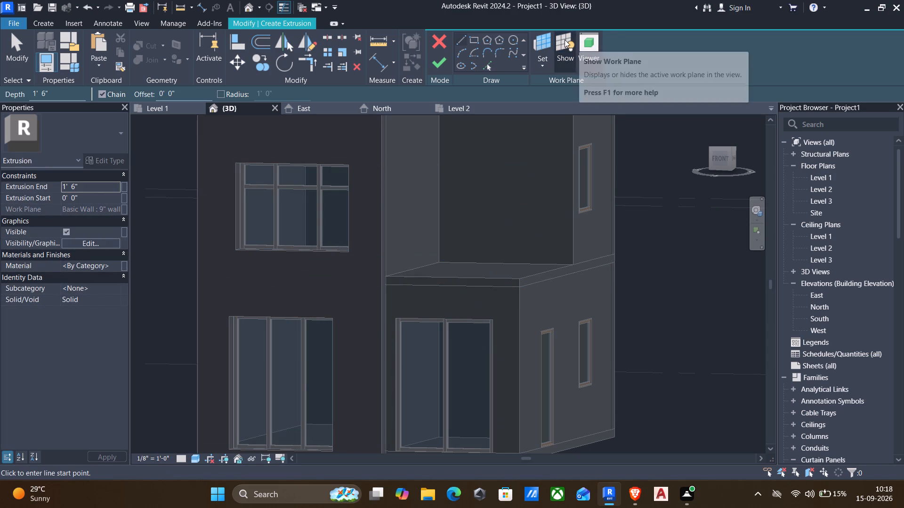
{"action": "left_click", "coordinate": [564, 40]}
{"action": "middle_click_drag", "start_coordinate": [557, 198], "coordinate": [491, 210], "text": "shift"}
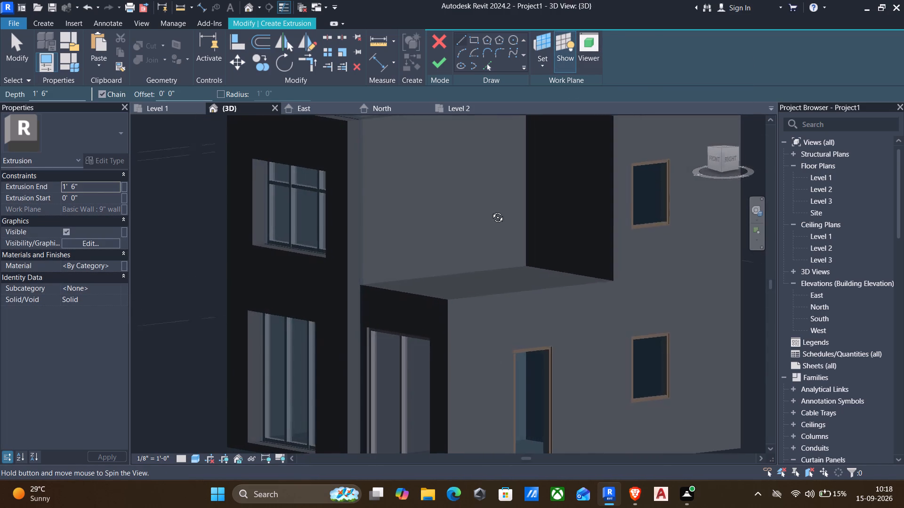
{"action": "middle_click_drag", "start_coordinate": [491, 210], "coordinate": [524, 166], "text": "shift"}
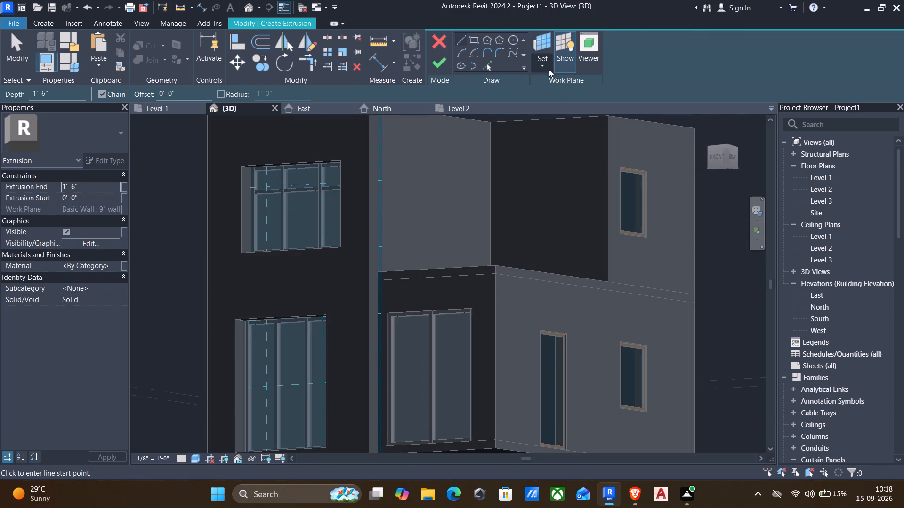
Set the extrusion's work plane to the front edge of the 6" floor above the two-panel storefront.
{"action": "left_click", "coordinate": [547, 67]}
{"action": "left_click", "coordinate": [553, 107]}
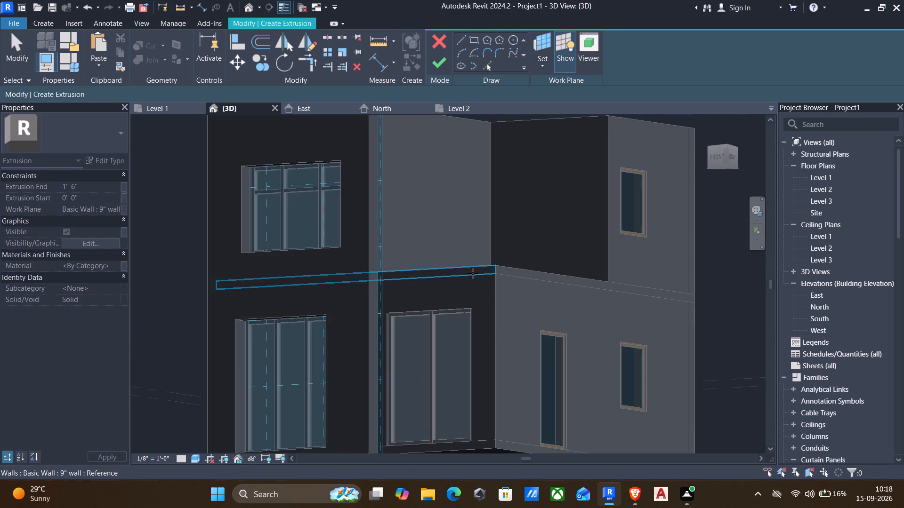
{"action": "scroll", "coordinate": [473, 272], "scroll_direction": "up", "scroll_amount": 2}
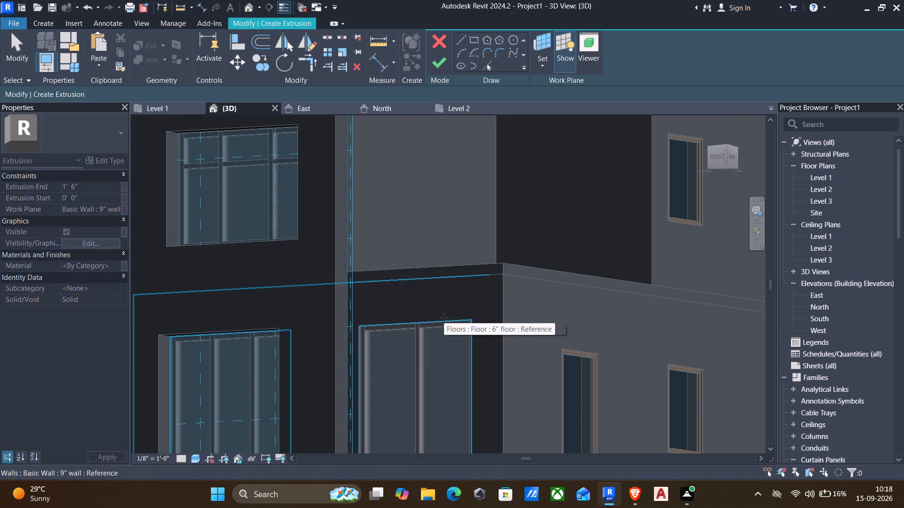
{"action": "middle_click_drag", "start_coordinate": [444, 318], "coordinate": [482, 315], "text": "shift"}
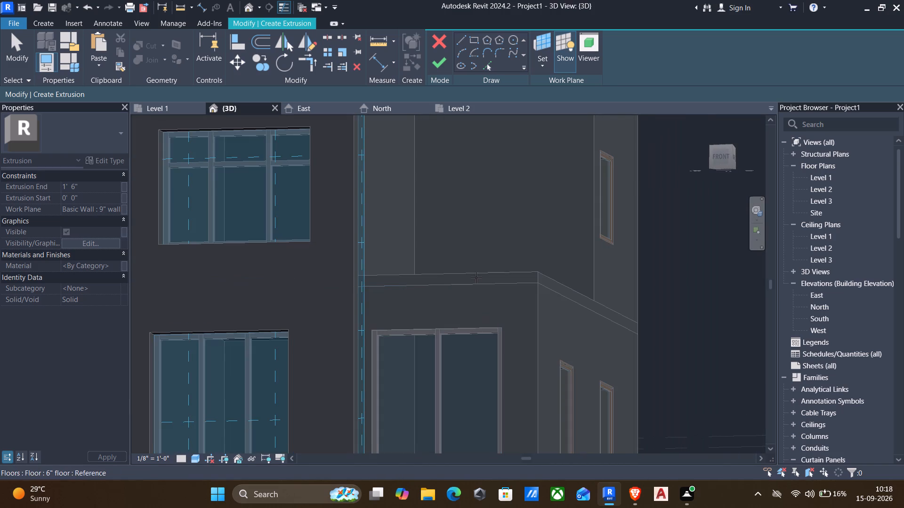
{"action": "left_click", "coordinate": [476, 278]}
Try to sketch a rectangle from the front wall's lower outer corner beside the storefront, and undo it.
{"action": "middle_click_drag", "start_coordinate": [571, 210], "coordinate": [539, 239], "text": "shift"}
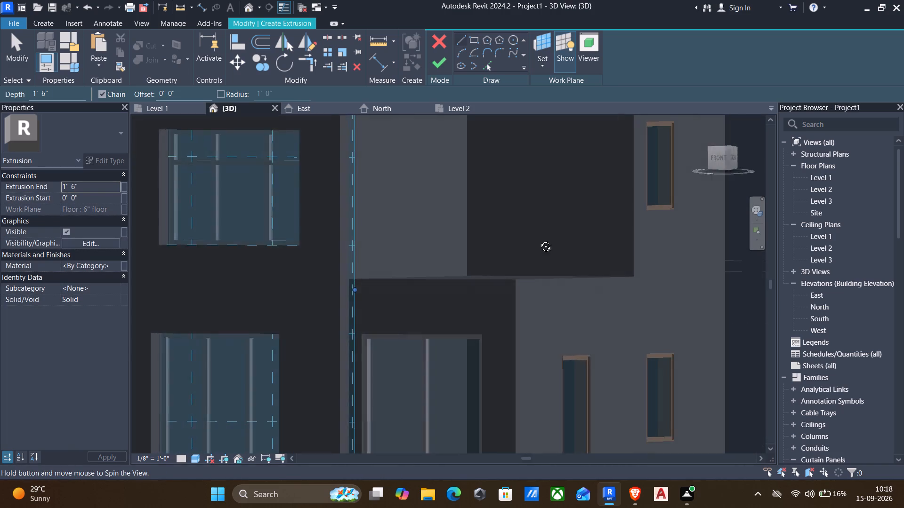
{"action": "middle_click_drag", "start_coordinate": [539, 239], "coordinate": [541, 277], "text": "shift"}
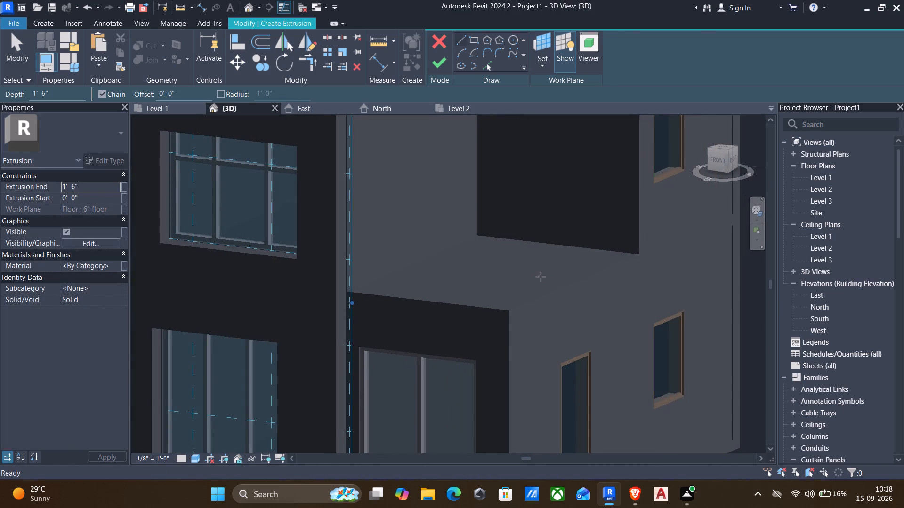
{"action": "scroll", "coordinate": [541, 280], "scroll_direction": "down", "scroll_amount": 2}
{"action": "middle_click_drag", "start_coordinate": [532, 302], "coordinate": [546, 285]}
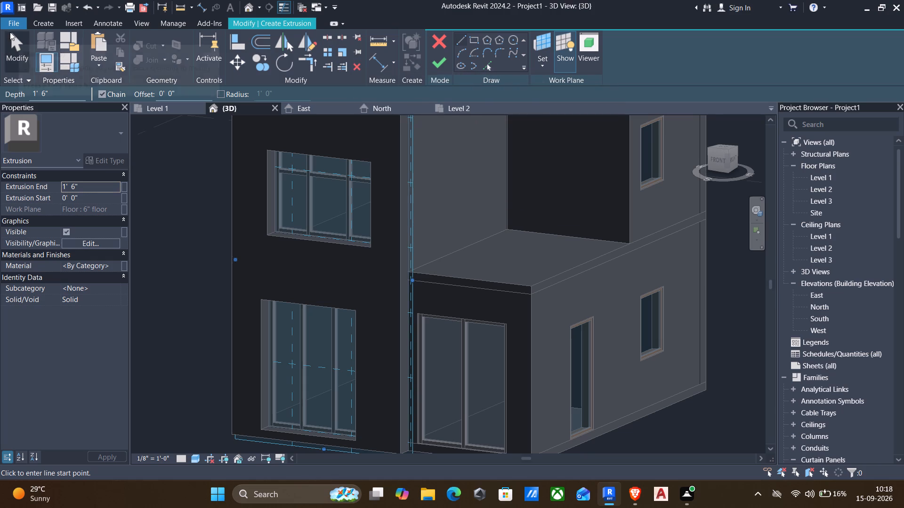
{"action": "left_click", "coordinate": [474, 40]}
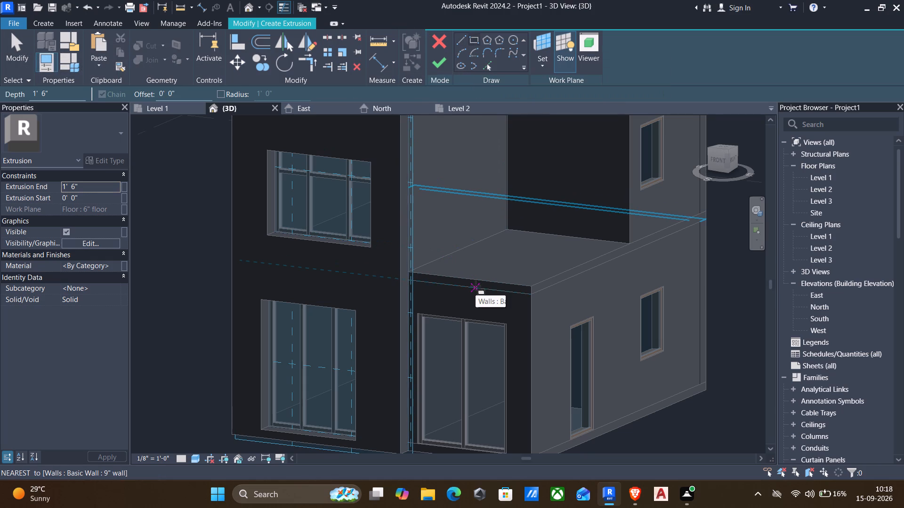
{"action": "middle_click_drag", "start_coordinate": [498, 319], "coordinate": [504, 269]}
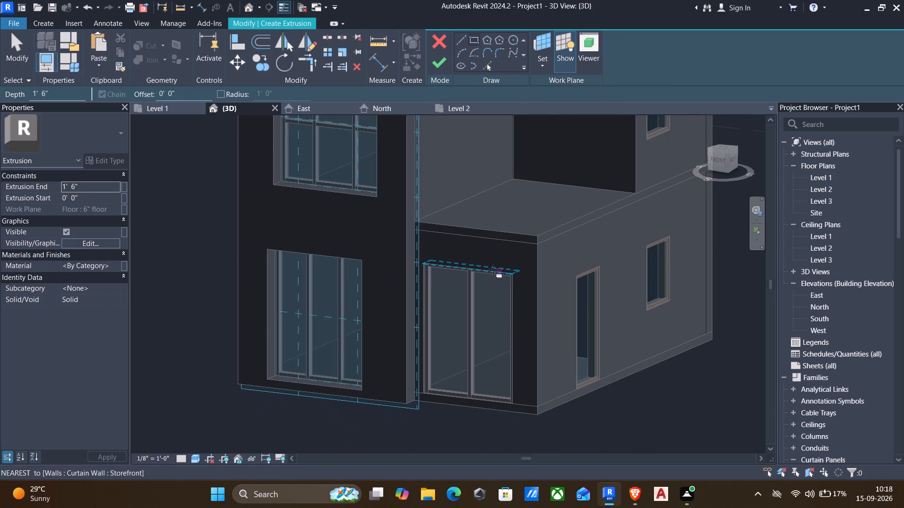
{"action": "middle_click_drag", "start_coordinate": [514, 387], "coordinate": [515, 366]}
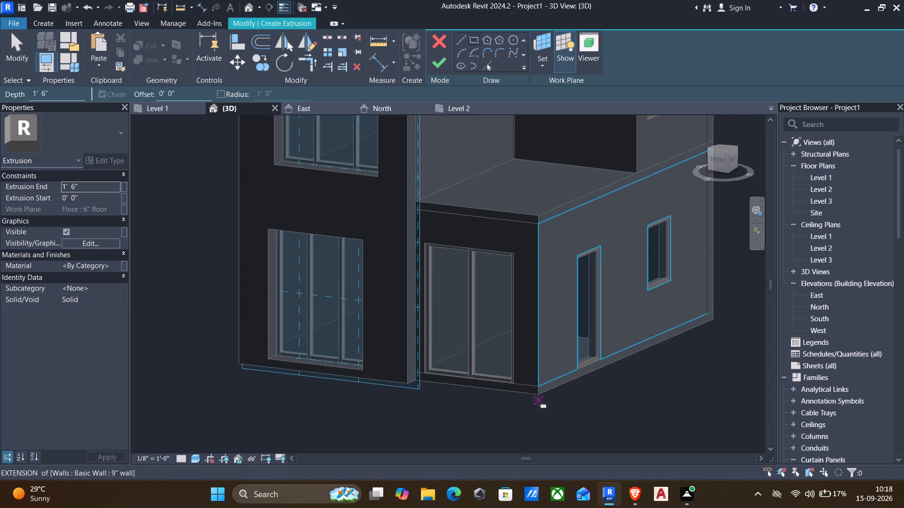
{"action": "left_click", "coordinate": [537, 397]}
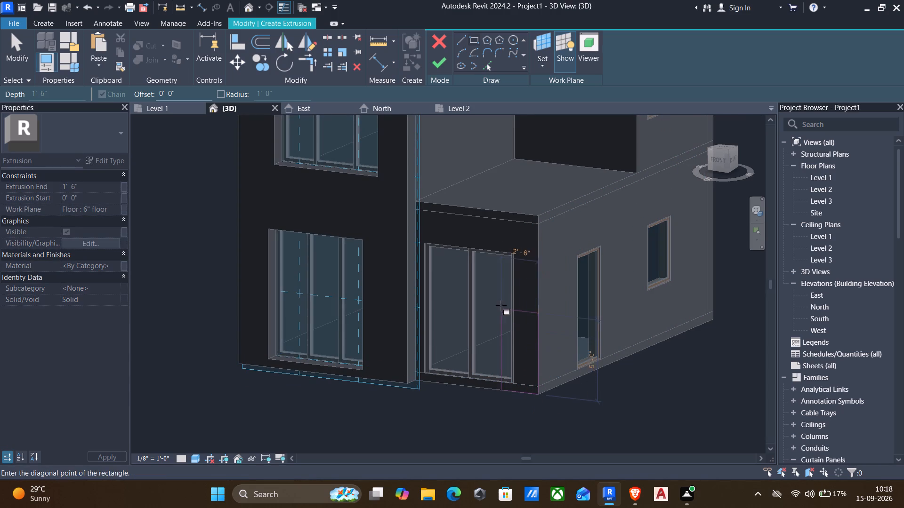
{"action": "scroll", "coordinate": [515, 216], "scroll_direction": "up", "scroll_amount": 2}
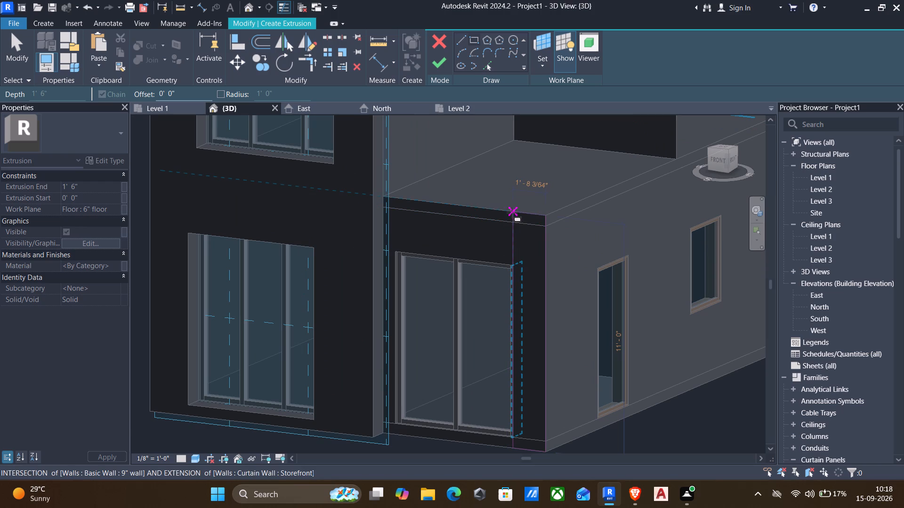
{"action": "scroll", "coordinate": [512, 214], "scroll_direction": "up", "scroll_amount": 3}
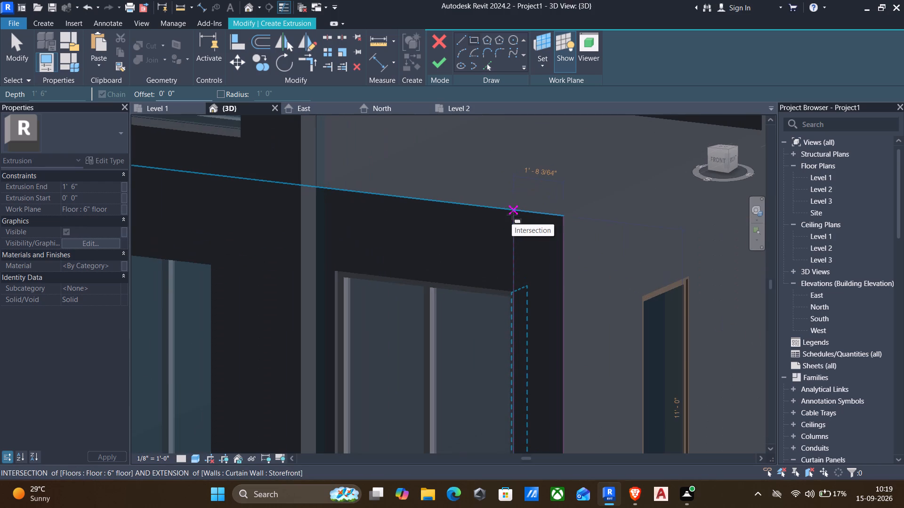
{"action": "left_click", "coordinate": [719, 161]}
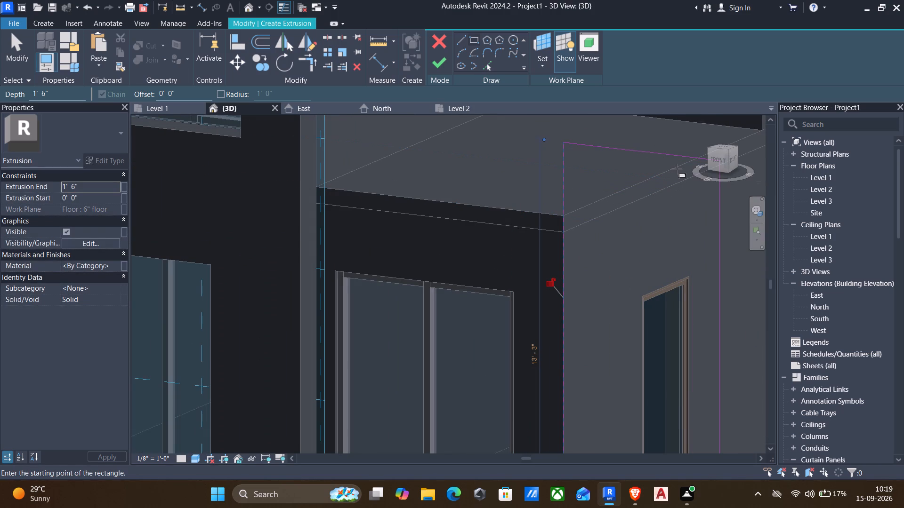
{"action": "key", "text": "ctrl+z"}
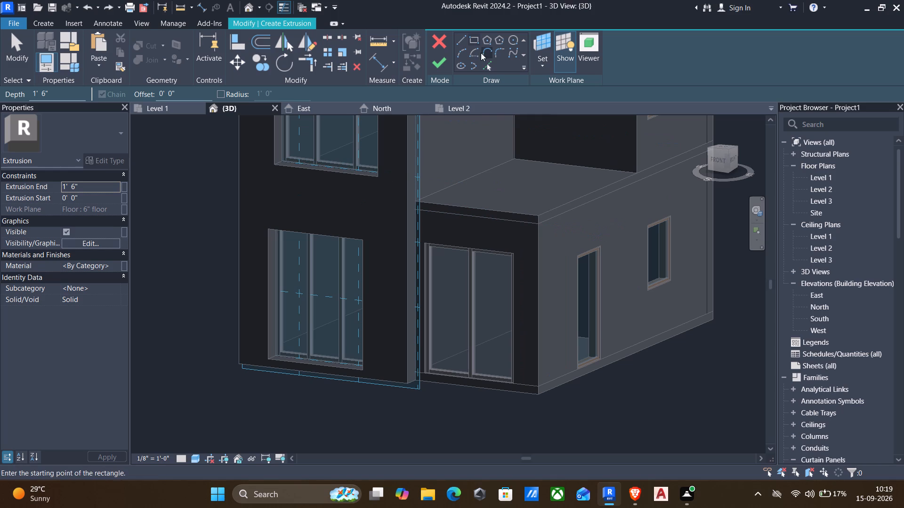
In front view, sketch a rectangle about 1'-8" by 10'-6" from the wall's lower outer corner to Level 2 at the storefront's edge.
{"action": "left_click", "coordinate": [475, 39]}
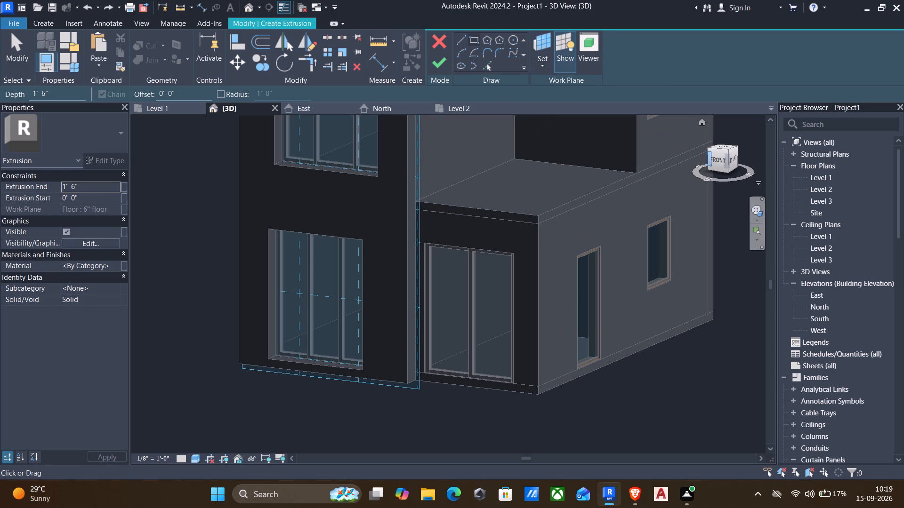
{"action": "left_click", "coordinate": [714, 160]}
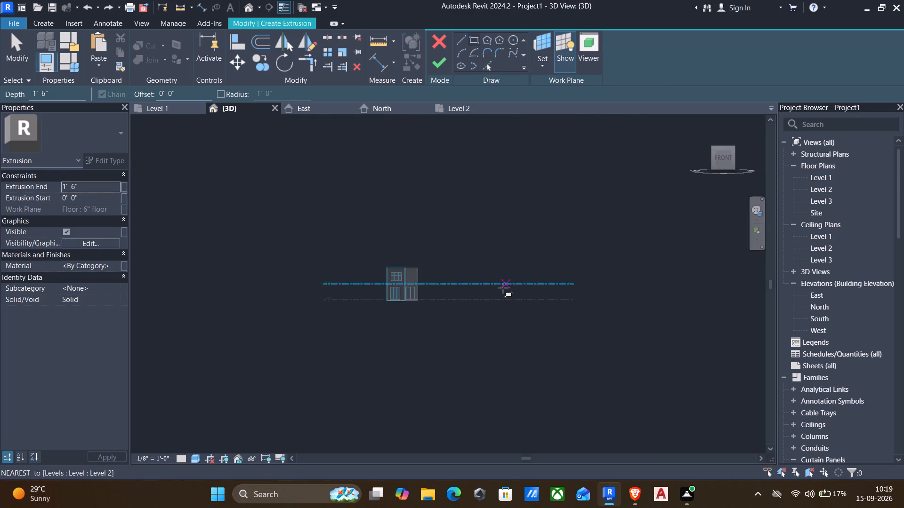
{"action": "scroll", "coordinate": [480, 298], "scroll_direction": "up", "scroll_amount": 3}
{"action": "scroll", "coordinate": [364, 302], "scroll_direction": "up", "scroll_amount": 4}
{"action": "scroll", "coordinate": [406, 311], "scroll_direction": "up", "scroll_amount": 6}
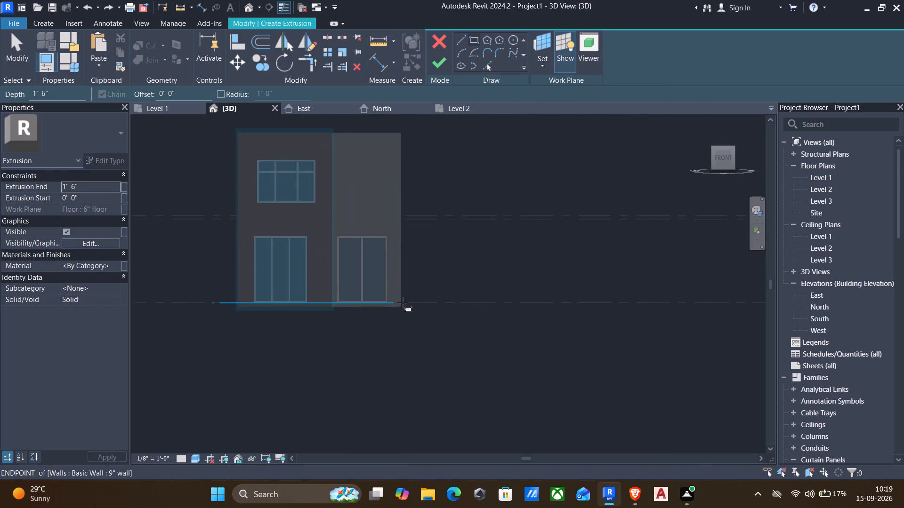
{"action": "scroll", "coordinate": [392, 314], "scroll_direction": "up", "scroll_amount": 3}
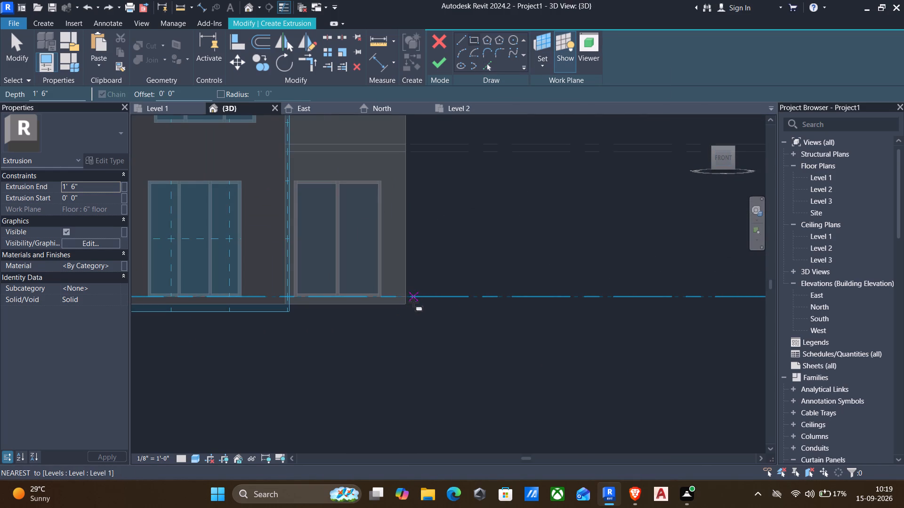
{"action": "left_click", "coordinate": [408, 303]}
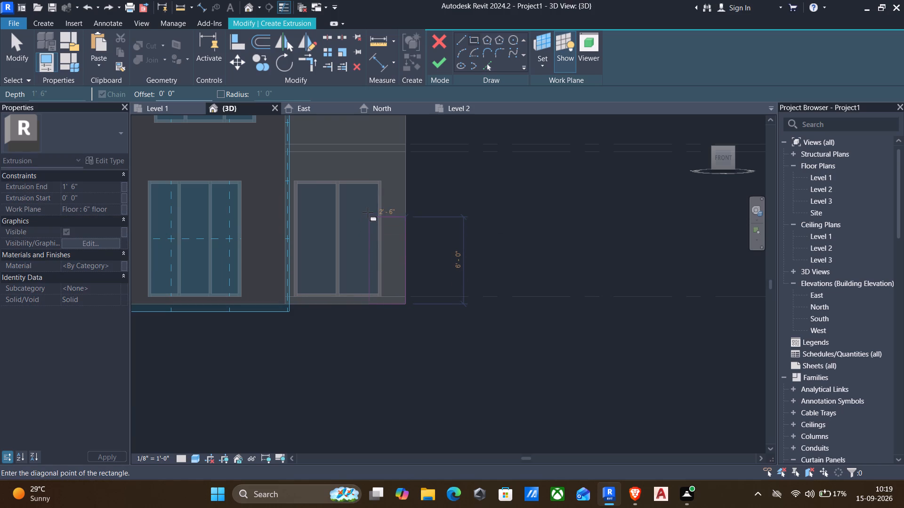
{"action": "middle_click_drag", "start_coordinate": [384, 206], "coordinate": [353, 352]}
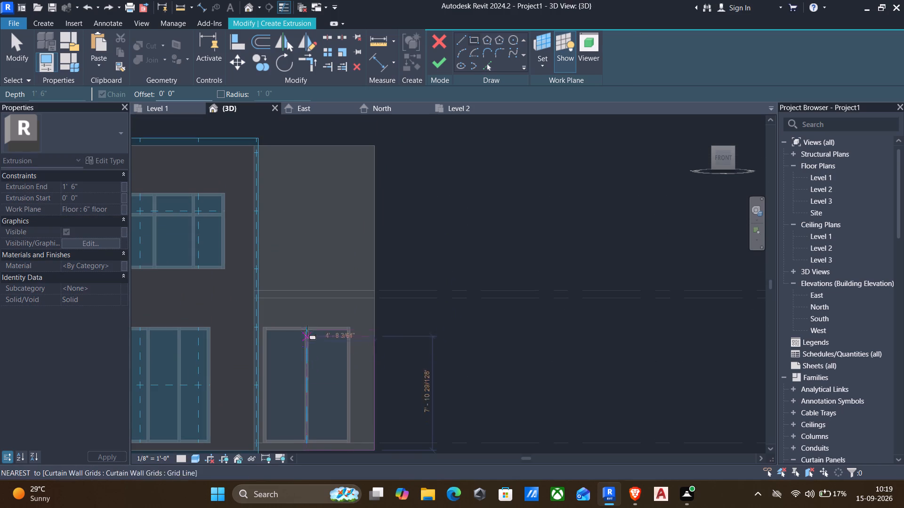
{"action": "left_click", "coordinate": [349, 300]}
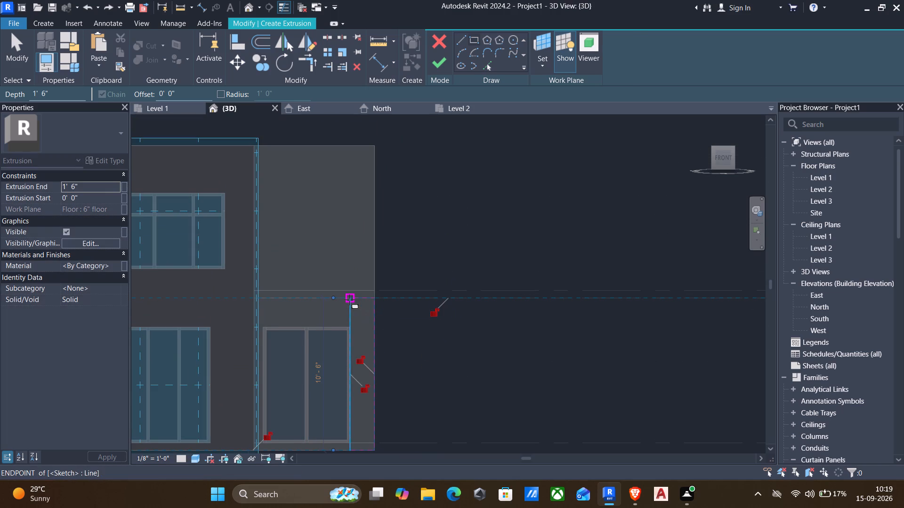
{"action": "key", "text": "Escape"}
Set the extrusion end to 4" and finish the corner strip extrusion.
{"action": "left_click", "coordinate": [92, 187]}
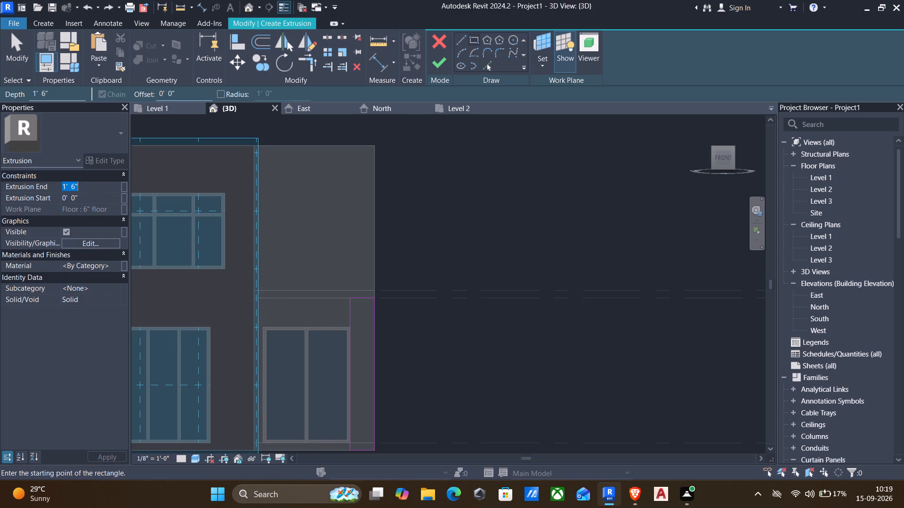
{"action": "type", "text": "4\""}
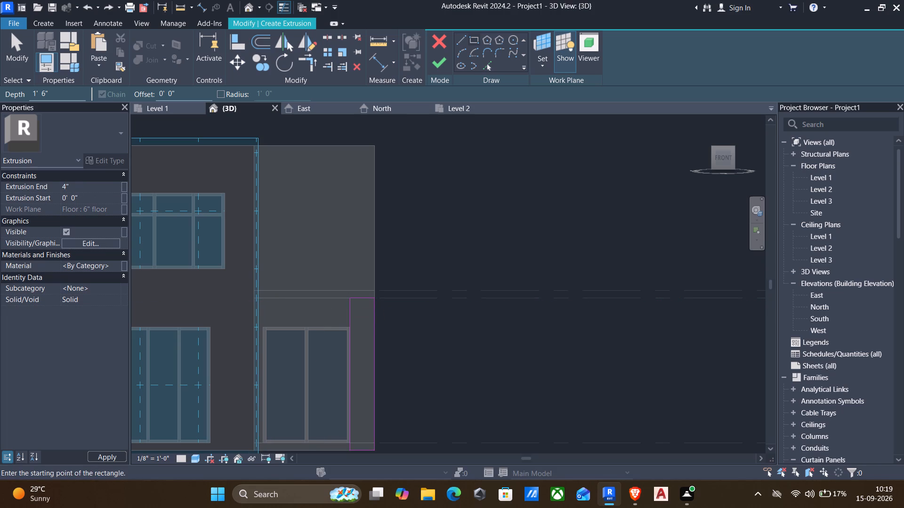
{"action": "key", "text": "Return"}
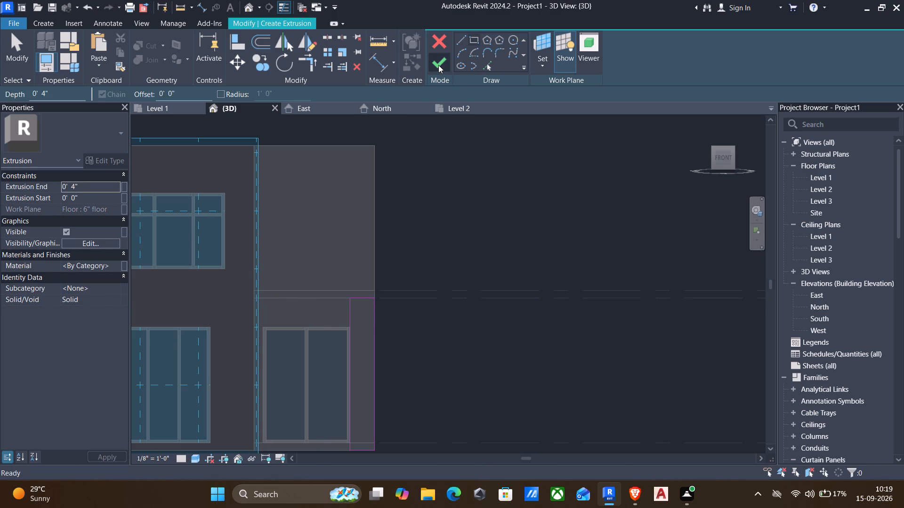
{"action": "left_click", "coordinate": [438, 65]}
Examine the new corner strip beside the ground-floor storefront from the front and the side.
{"action": "scroll", "coordinate": [439, 170], "scroll_direction": "down", "scroll_amount": 1}
{"action": "middle_click_drag", "start_coordinate": [486, 184], "coordinate": [393, 217], "text": "shift"}
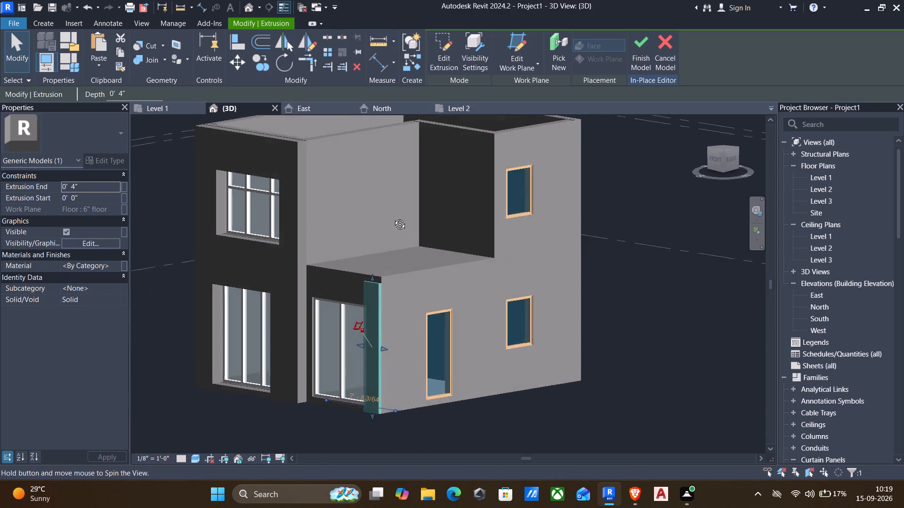
{"action": "middle_click_drag", "start_coordinate": [393, 217], "coordinate": [375, 220], "text": "shift"}
{"action": "key", "text": "Escape"}
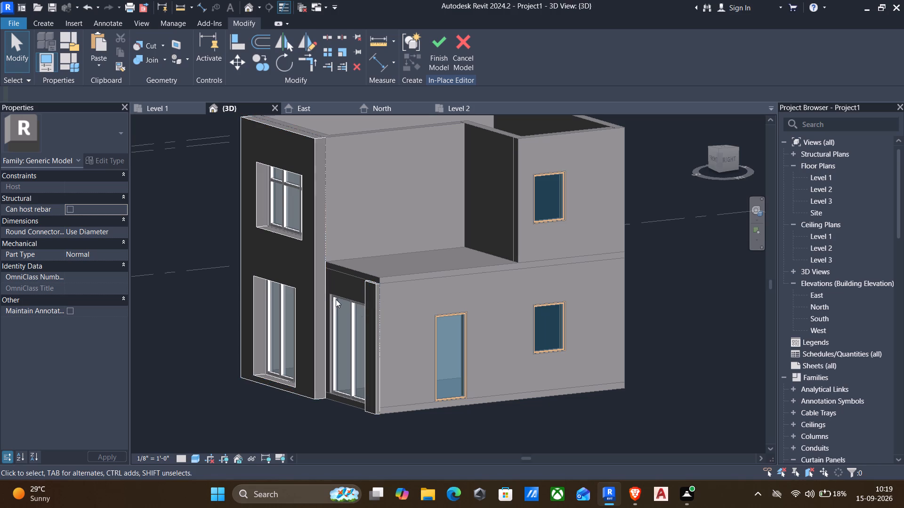
{"action": "middle_click_drag", "start_coordinate": [343, 300], "coordinate": [444, 270], "text": "shift"}
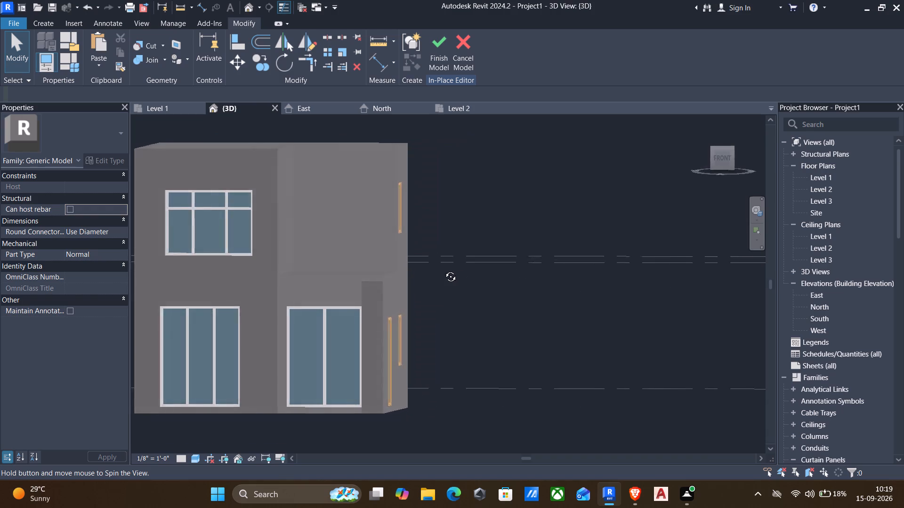
{"action": "middle_click_drag", "start_coordinate": [444, 270], "coordinate": [415, 303], "text": "shift"}
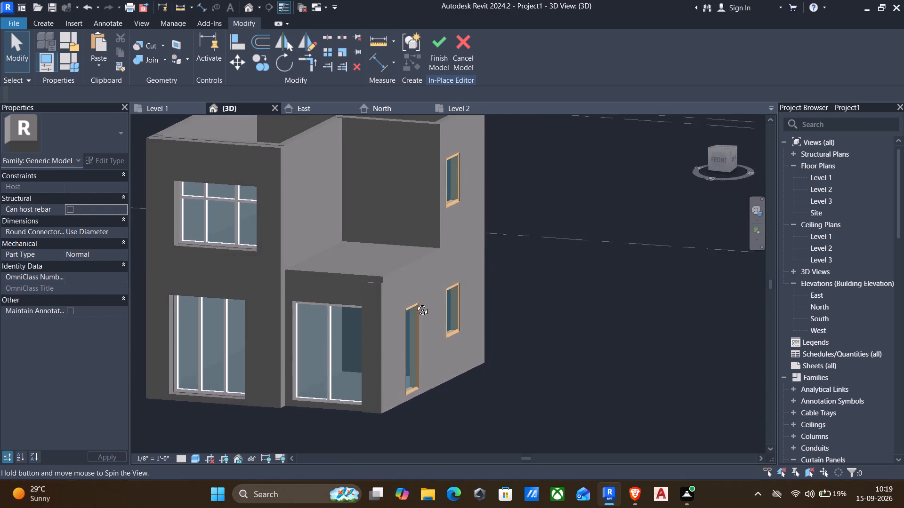
{"action": "middle_click_drag", "start_coordinate": [415, 303], "coordinate": [378, 323], "text": "shift"}
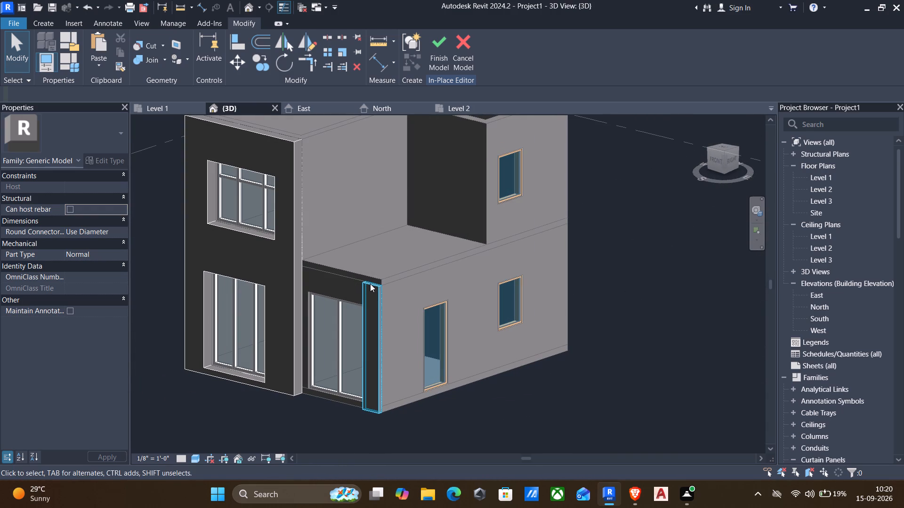
Reopen the corner strip's extrusion sketch and draw a horizontal line about 6'-3" along the storefront's top edge to the taller wall.
{"action": "double_click", "coordinate": [370, 284]}
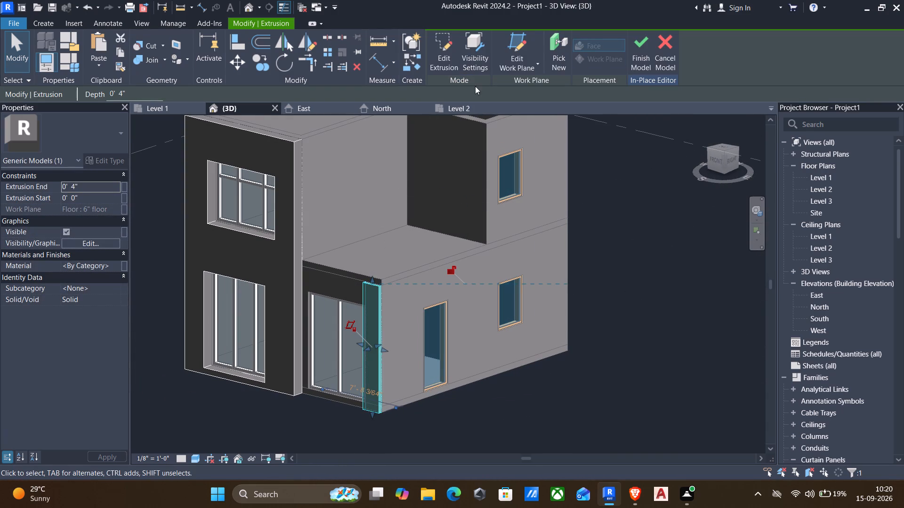
{"action": "left_click", "coordinate": [443, 47]}
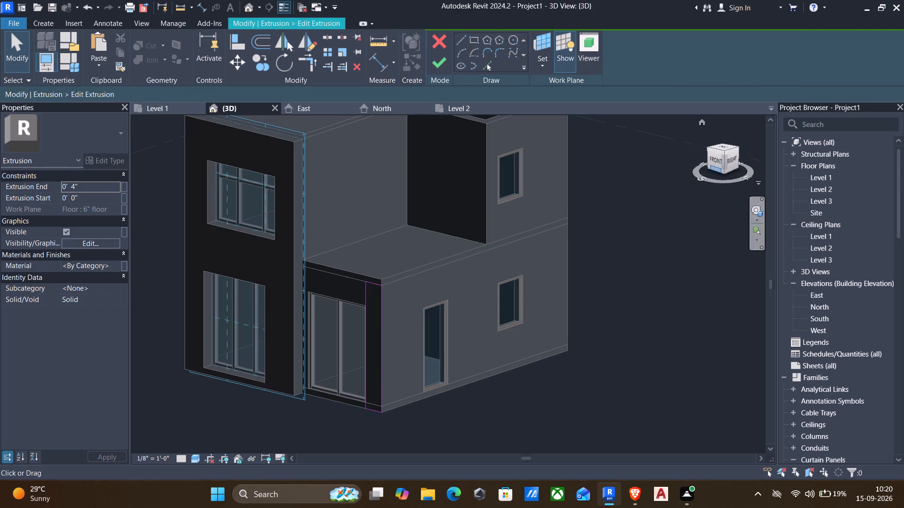
{"action": "left_click", "coordinate": [714, 156]}
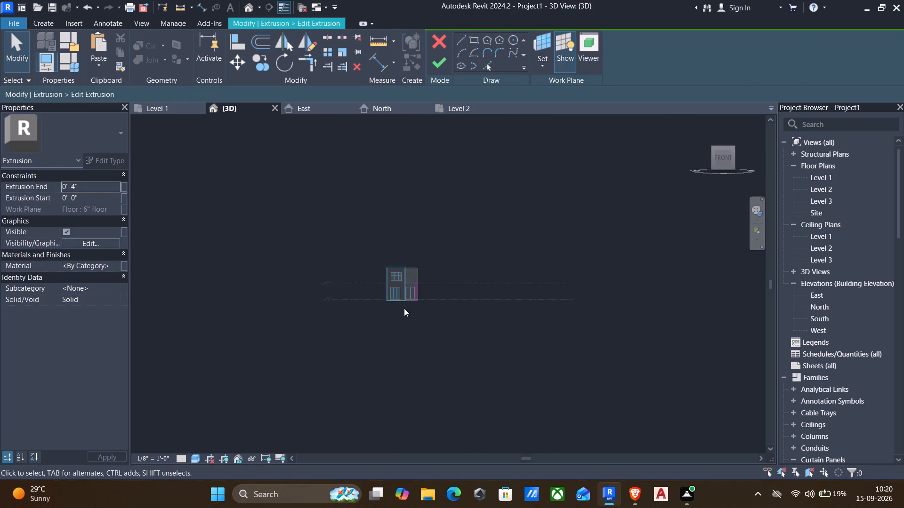
{"action": "scroll", "coordinate": [400, 307], "scroll_direction": "up", "scroll_amount": 4}
{"action": "scroll", "coordinate": [420, 260], "scroll_direction": "up", "scroll_amount": 11}
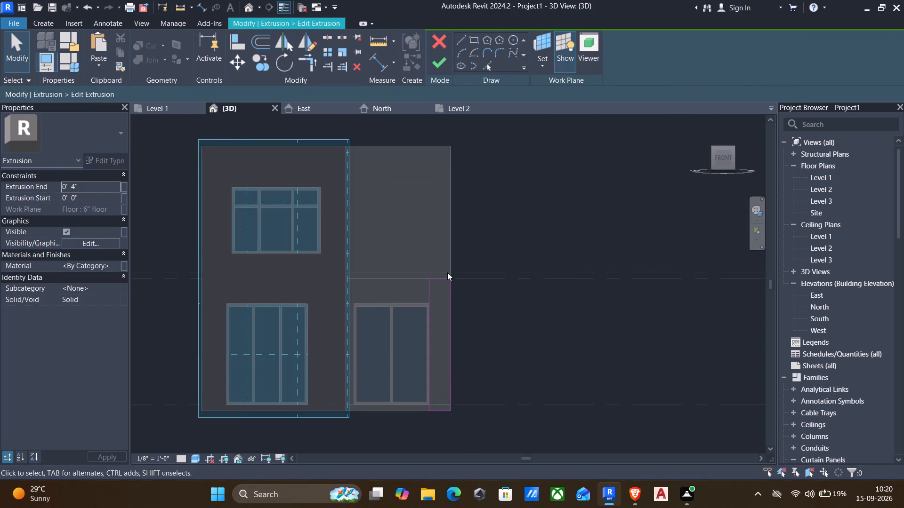
{"action": "scroll", "coordinate": [447, 272], "scroll_direction": "up", "scroll_amount": 3}
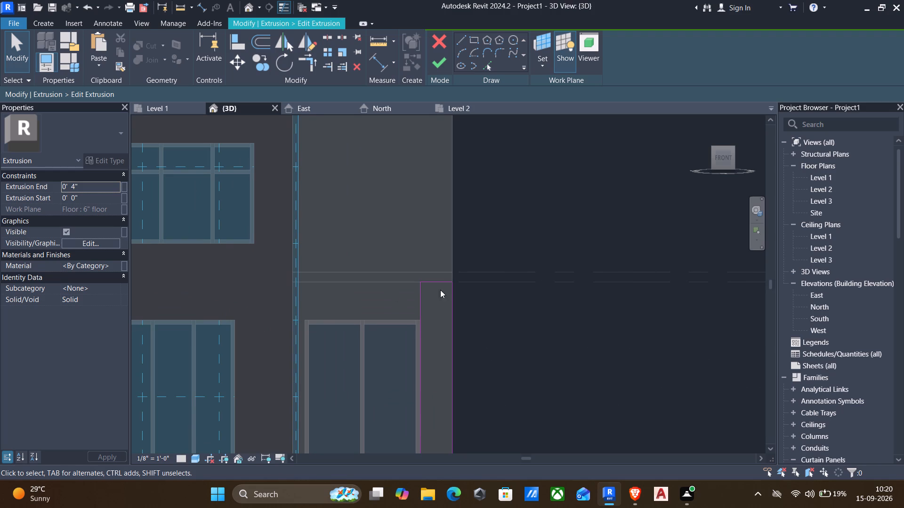
{"action": "left_click", "coordinate": [462, 34]}
{"action": "scroll", "coordinate": [414, 318], "scroll_direction": "up", "scroll_amount": 3}
{"action": "left_click", "coordinate": [424, 318]}
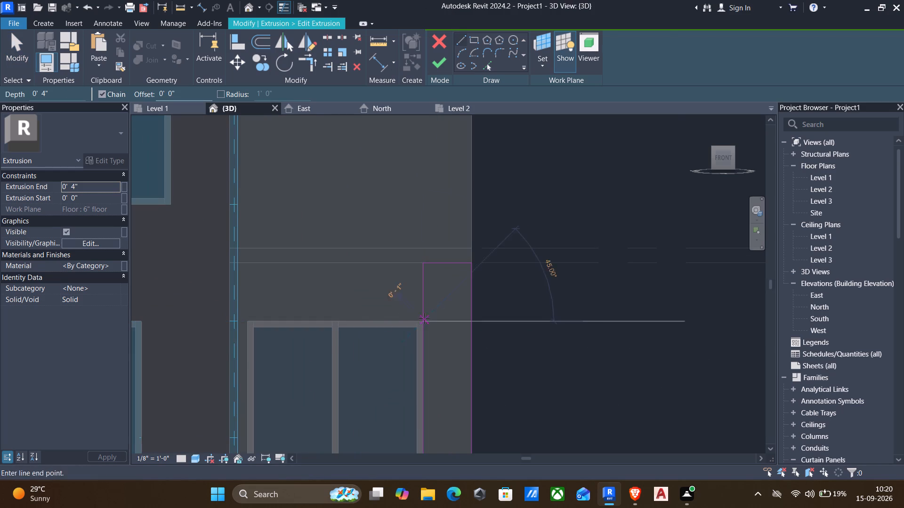
{"action": "left_click", "coordinate": [241, 323]}
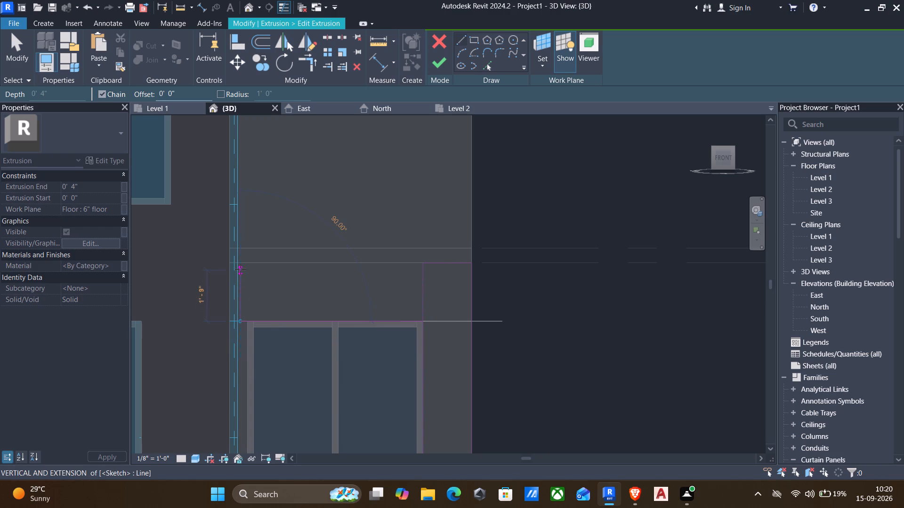
{"action": "key", "text": "Escape"}
Sketch a vertical line about 1'-6" along the taller wall's edge, between Level 2 and the storefront's top.
{"action": "scroll", "coordinate": [245, 315], "scroll_direction": "up", "scroll_amount": 4}
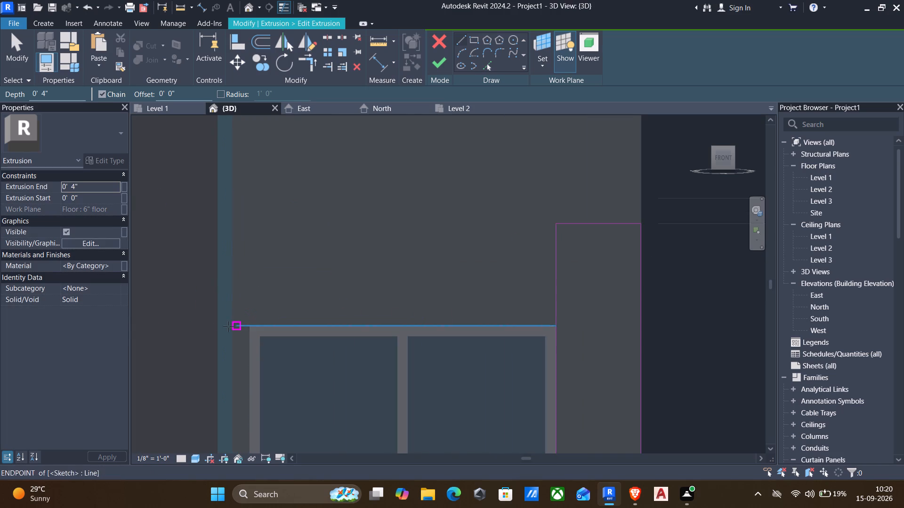
{"action": "left_click", "coordinate": [231, 233]}
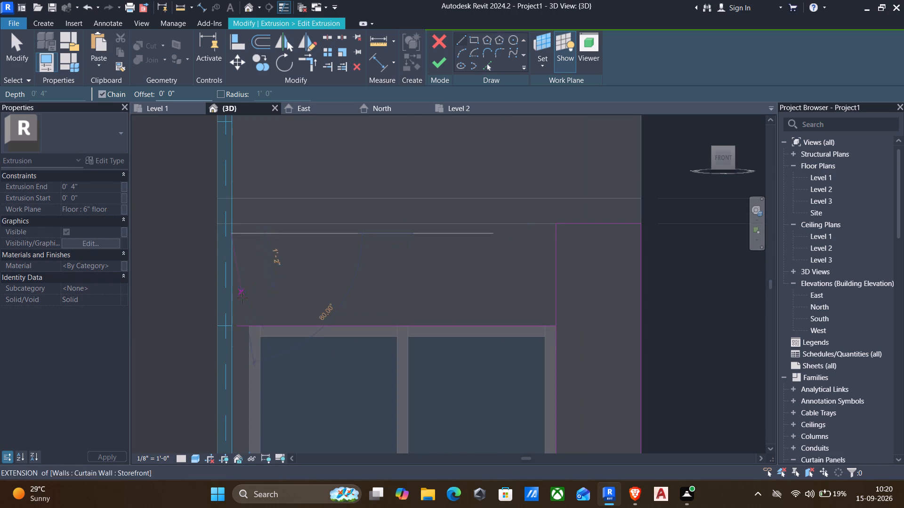
{"action": "left_click", "coordinate": [230, 311]}
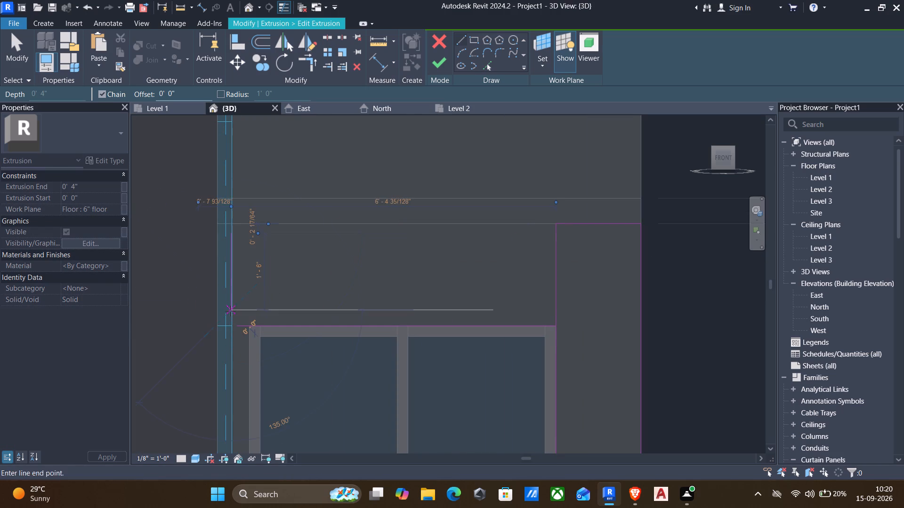
{"action": "key", "text": "Escape"}
{"action": "scroll", "coordinate": [227, 295], "scroll_direction": "up", "scroll_amount": 15}
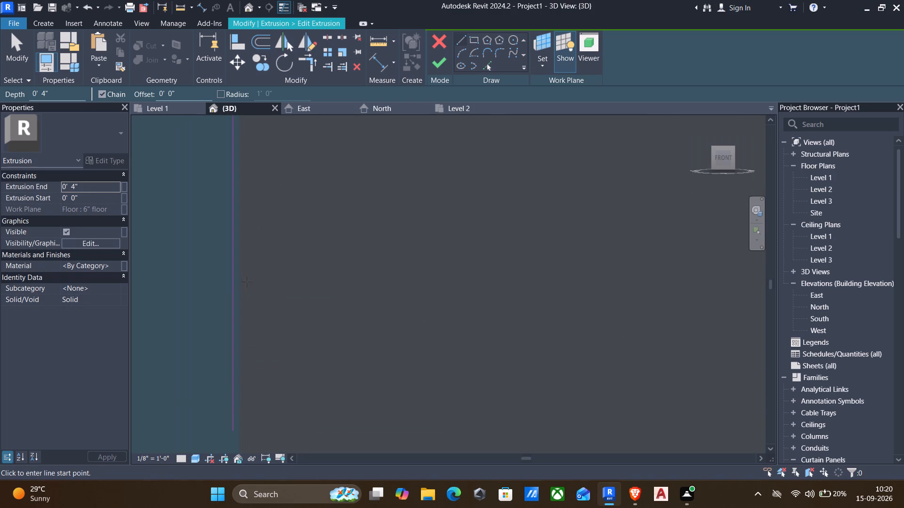
{"action": "scroll", "coordinate": [218, 278], "scroll_direction": "down", "scroll_amount": 10}
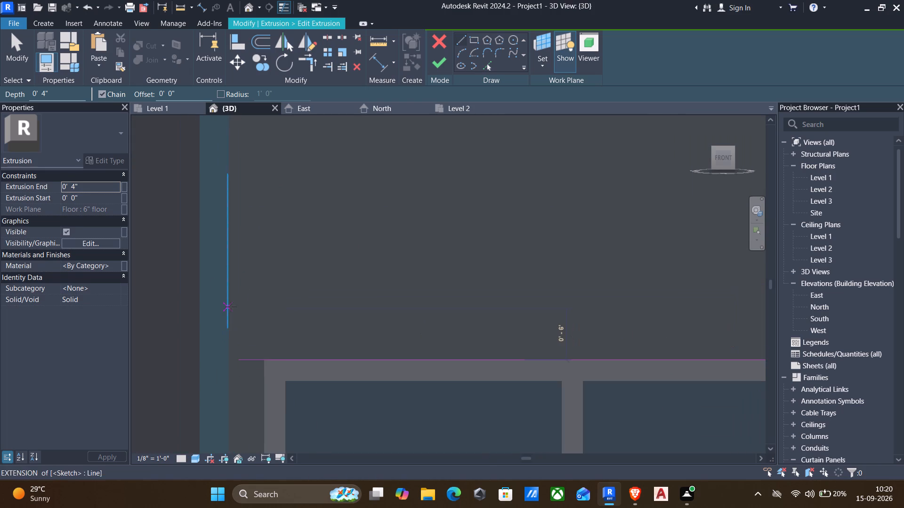
{"action": "key", "text": "Escape"}
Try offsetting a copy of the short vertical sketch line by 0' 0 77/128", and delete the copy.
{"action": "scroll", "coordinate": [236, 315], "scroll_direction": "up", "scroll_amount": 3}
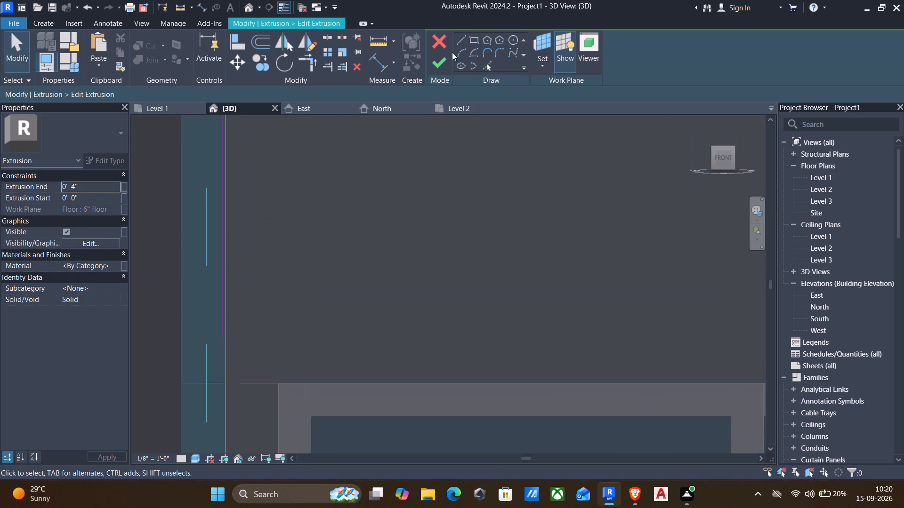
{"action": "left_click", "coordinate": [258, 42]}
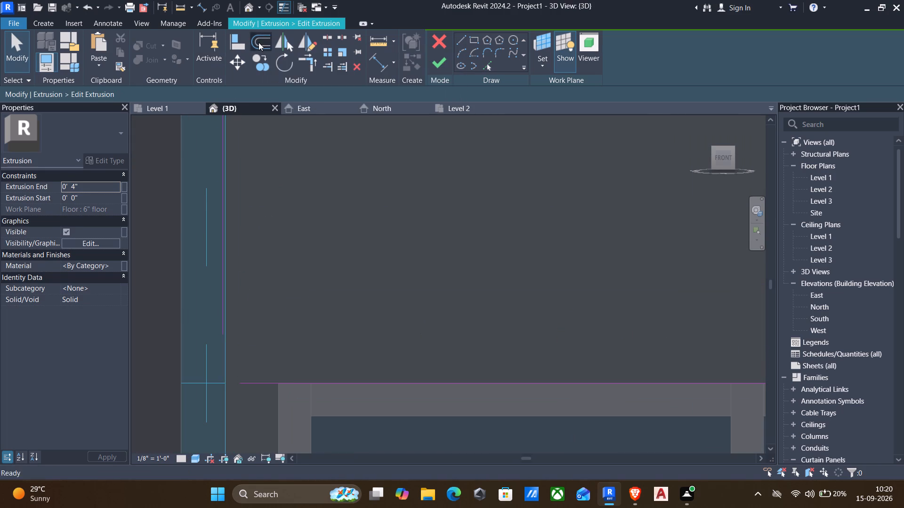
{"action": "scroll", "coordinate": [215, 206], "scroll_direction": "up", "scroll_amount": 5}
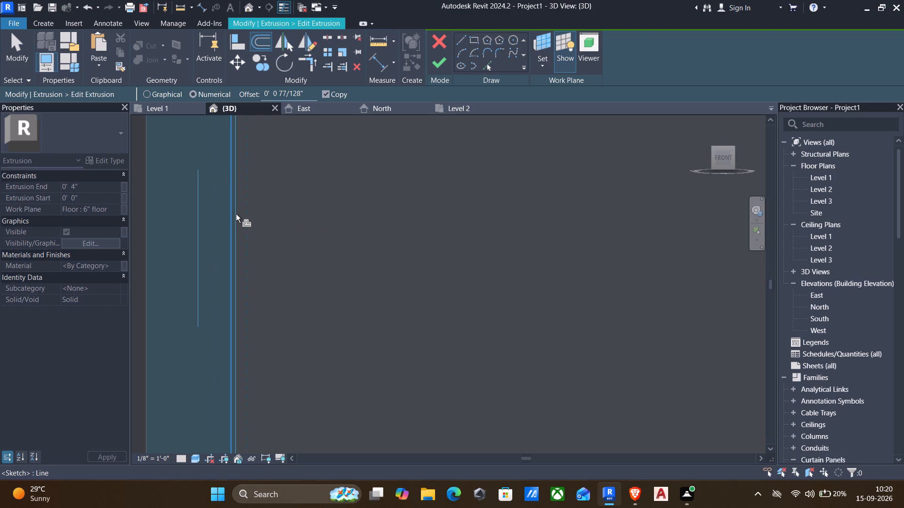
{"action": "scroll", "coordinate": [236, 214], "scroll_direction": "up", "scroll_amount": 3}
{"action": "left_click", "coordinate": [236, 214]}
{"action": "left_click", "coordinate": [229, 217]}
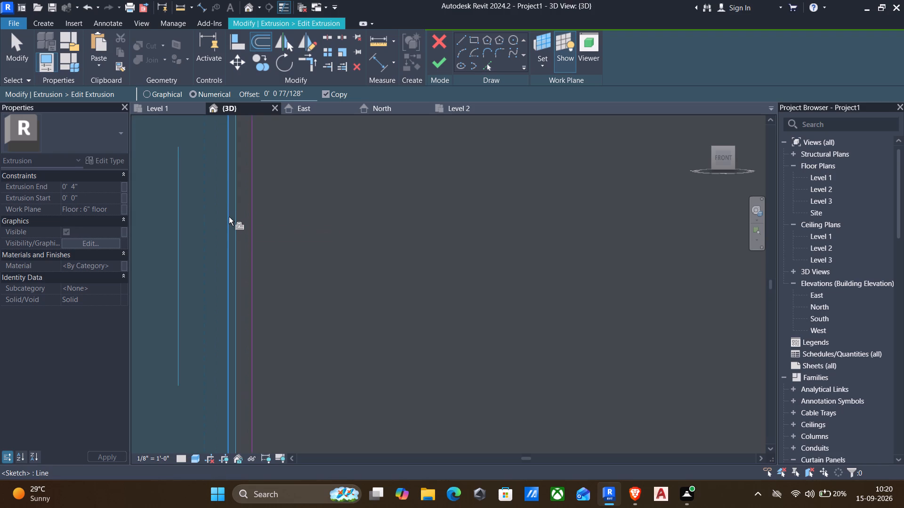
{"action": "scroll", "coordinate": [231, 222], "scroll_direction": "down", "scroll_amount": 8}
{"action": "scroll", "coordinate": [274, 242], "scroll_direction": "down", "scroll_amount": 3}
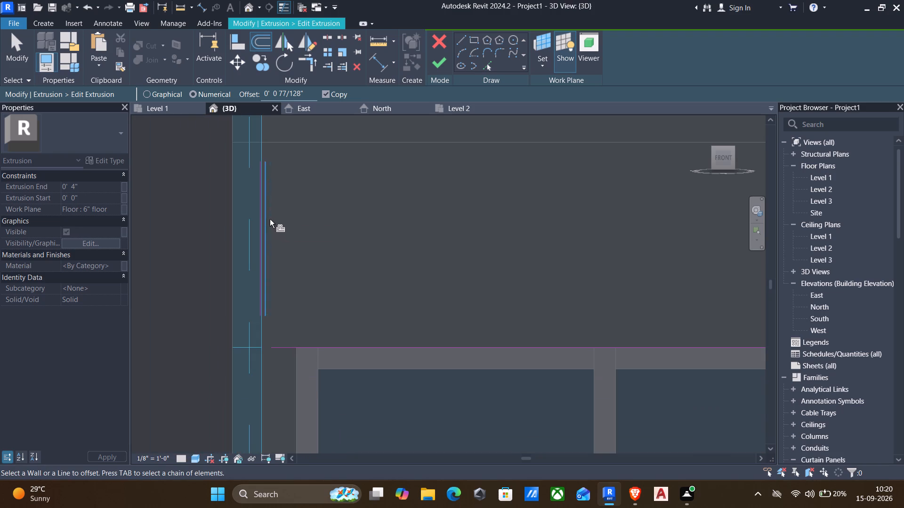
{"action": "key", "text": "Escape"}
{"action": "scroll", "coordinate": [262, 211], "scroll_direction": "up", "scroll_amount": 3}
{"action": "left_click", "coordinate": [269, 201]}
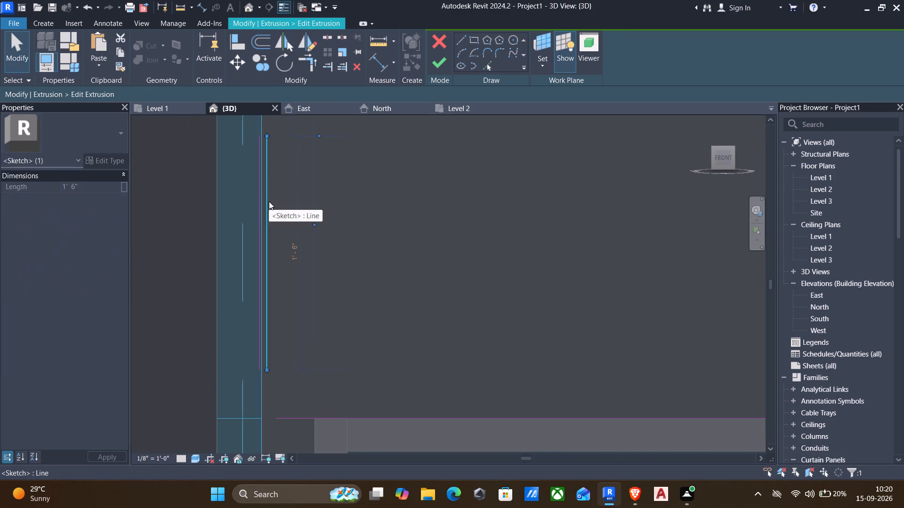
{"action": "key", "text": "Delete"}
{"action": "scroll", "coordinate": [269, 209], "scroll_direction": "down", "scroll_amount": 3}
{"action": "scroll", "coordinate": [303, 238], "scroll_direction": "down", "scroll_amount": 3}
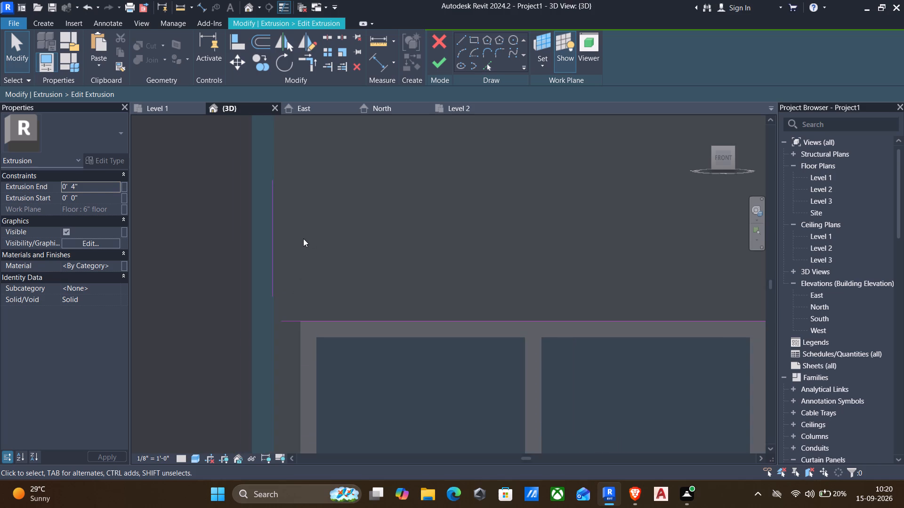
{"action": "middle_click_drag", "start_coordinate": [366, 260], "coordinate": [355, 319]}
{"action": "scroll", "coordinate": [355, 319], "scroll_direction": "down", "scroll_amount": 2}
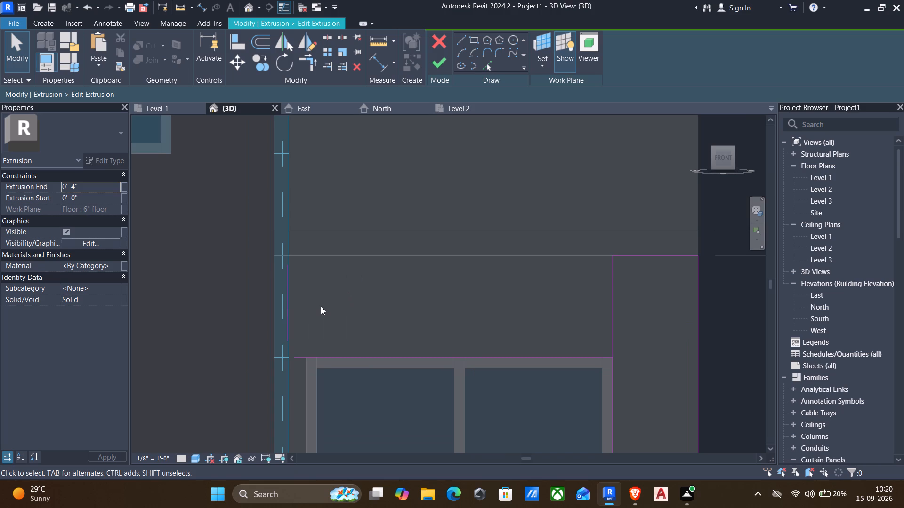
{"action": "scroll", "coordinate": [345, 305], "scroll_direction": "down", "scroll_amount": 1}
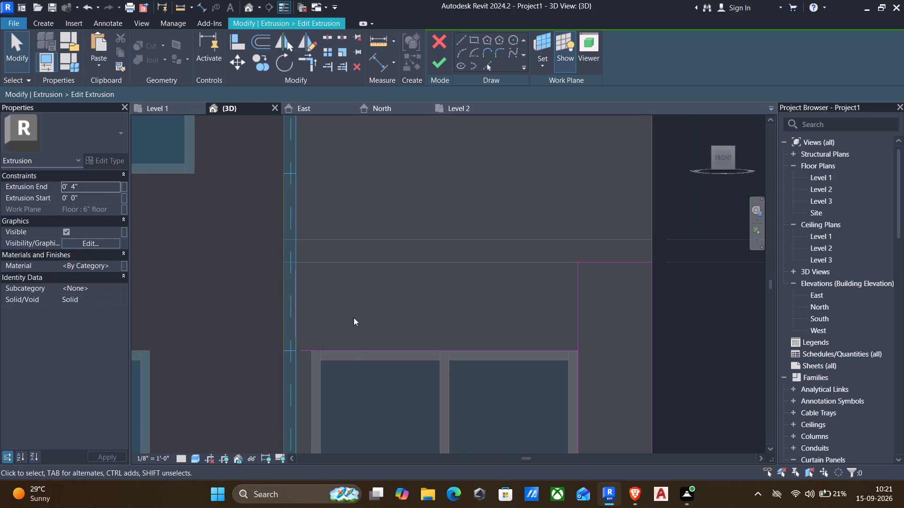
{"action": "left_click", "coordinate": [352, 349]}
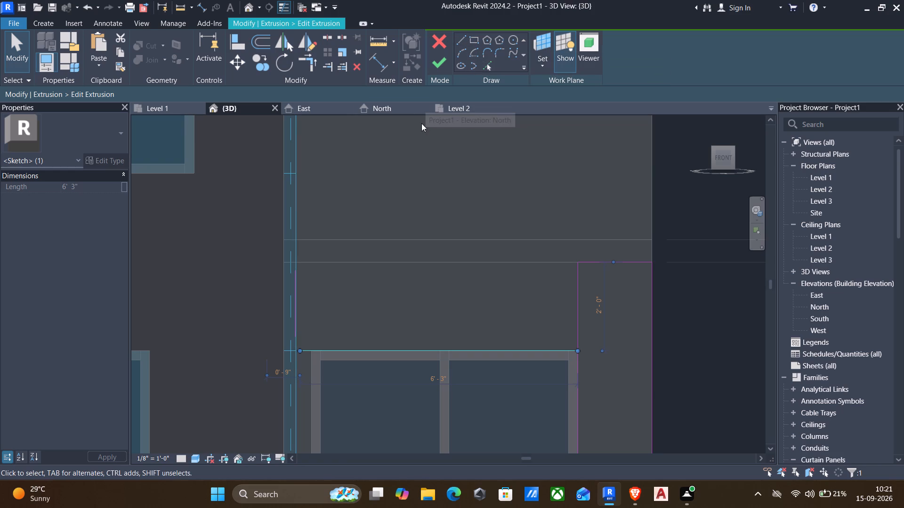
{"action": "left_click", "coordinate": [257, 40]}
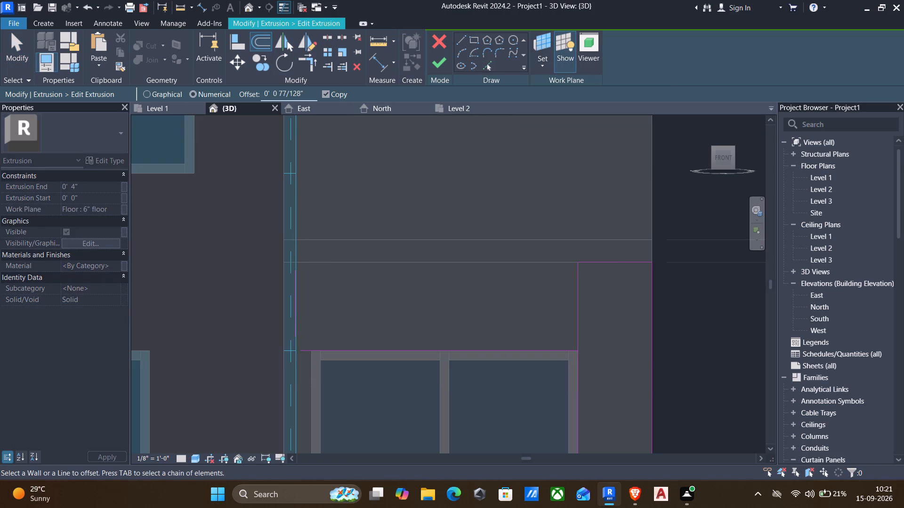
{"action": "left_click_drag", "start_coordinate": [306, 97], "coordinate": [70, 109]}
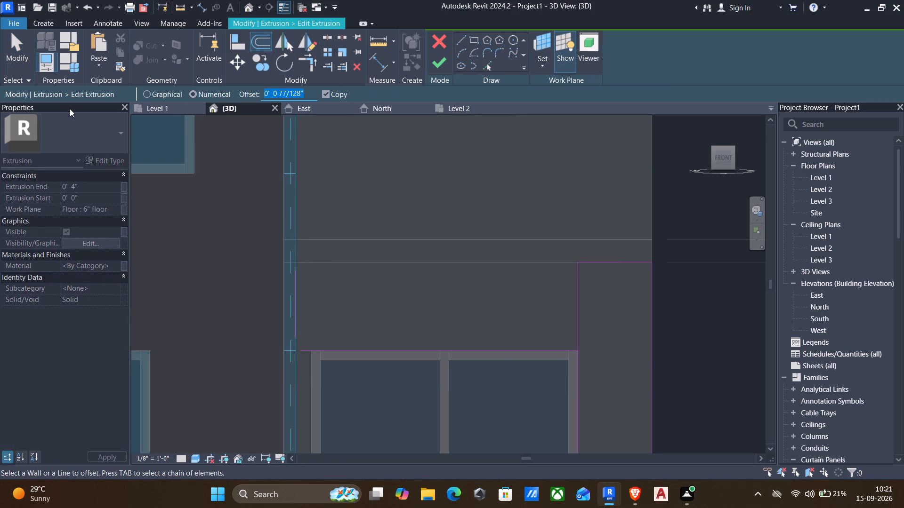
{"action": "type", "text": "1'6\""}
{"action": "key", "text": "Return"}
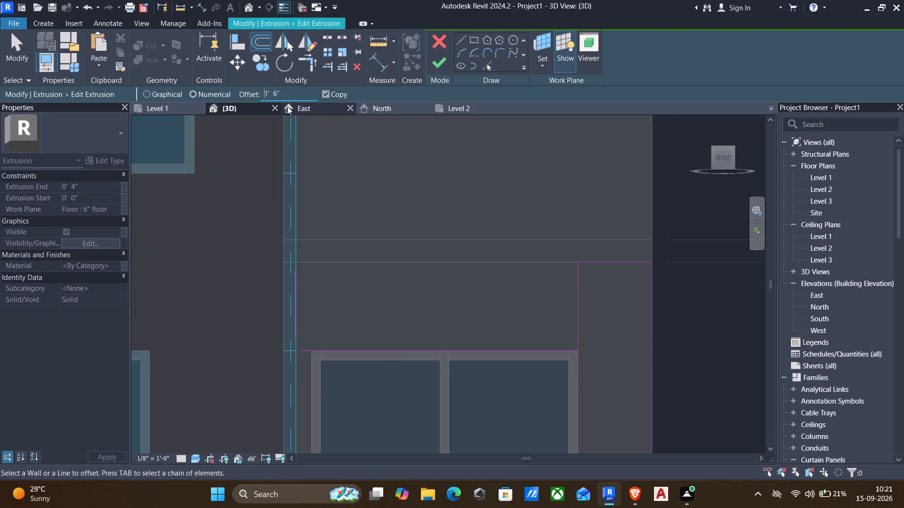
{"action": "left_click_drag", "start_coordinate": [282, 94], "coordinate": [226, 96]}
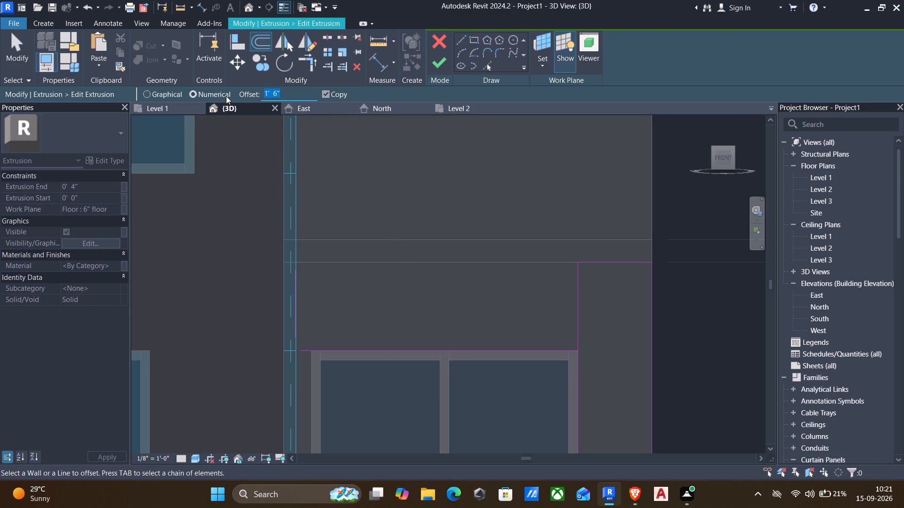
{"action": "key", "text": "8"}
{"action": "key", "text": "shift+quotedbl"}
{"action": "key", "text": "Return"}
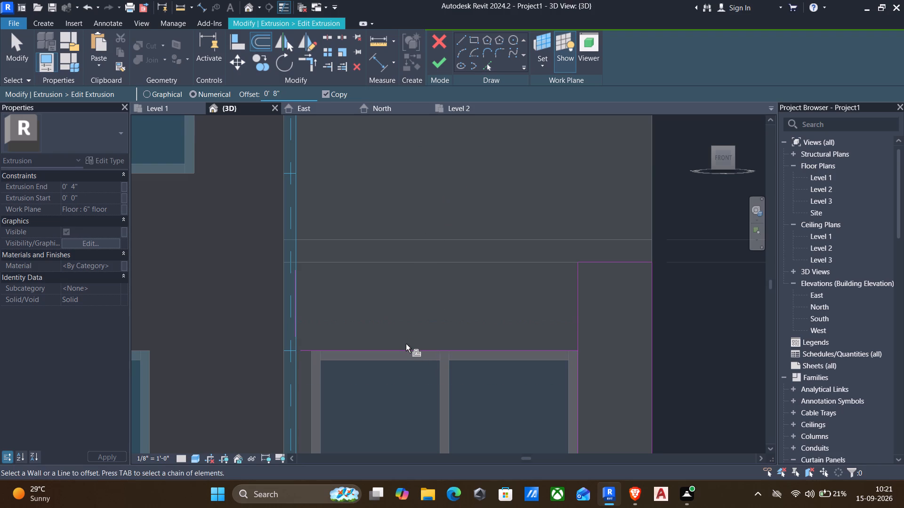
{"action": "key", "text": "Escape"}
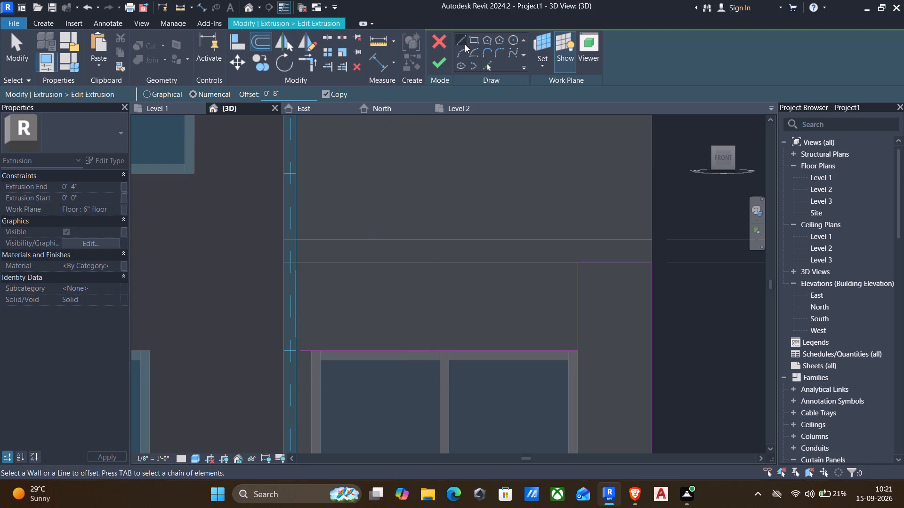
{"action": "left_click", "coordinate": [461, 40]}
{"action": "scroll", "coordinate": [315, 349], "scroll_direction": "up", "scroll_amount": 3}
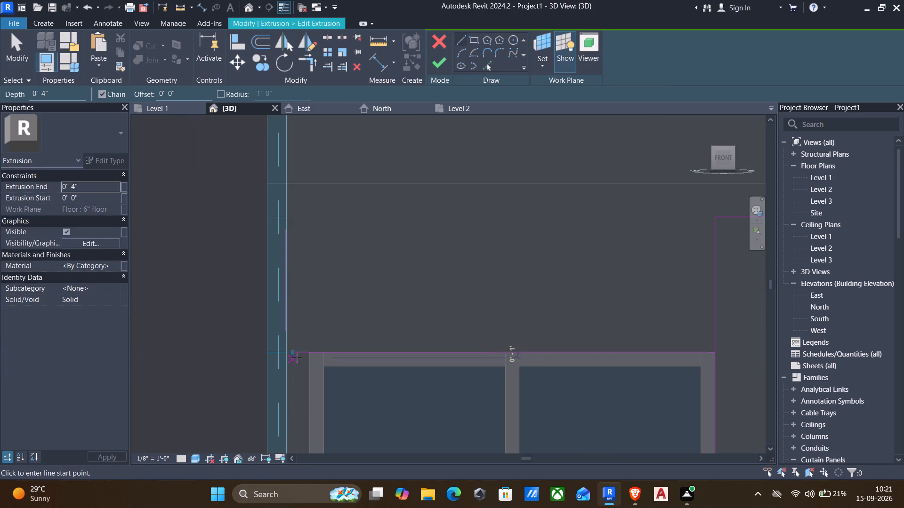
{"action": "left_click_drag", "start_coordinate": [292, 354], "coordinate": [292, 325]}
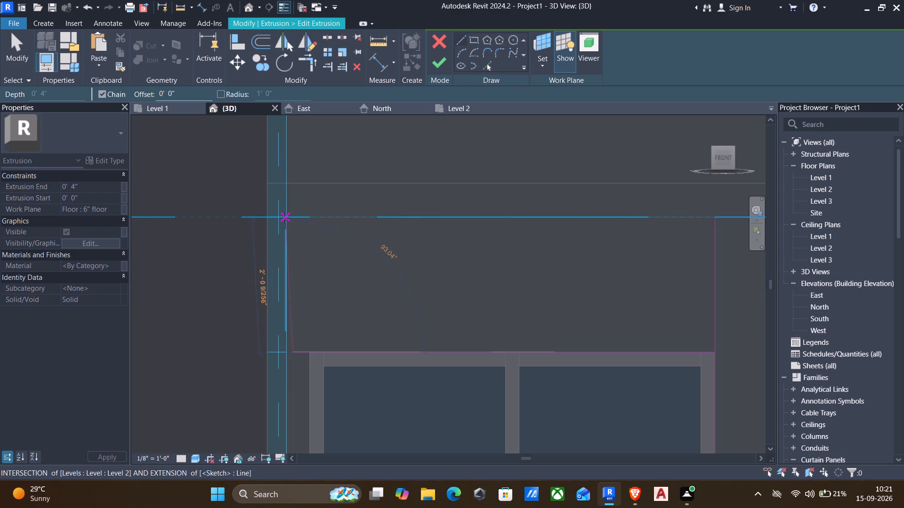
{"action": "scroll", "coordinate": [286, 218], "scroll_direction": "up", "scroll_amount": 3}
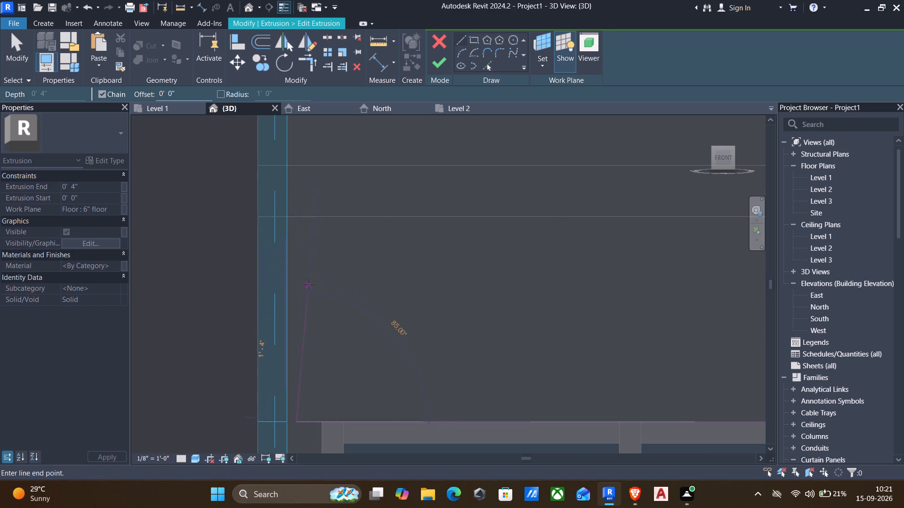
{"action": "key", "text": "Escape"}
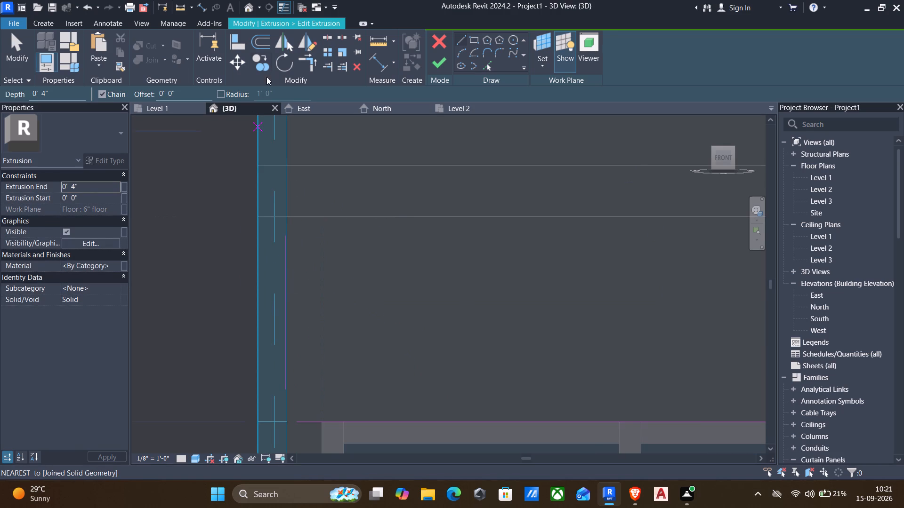
Trim the short vertical line at the taller wall and the storefront's top line into a corner.
{"action": "left_click", "coordinate": [302, 57]}
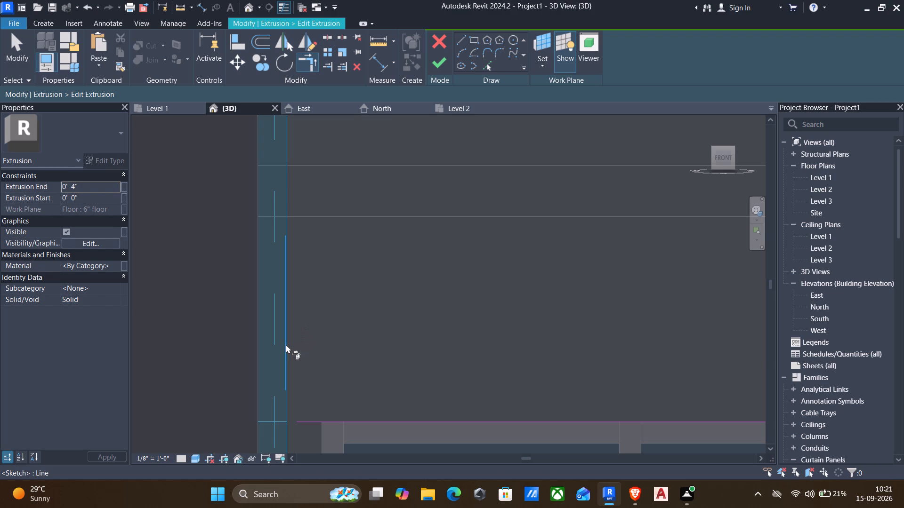
{"action": "left_click", "coordinate": [286, 344]}
{"action": "left_click", "coordinate": [320, 420]}
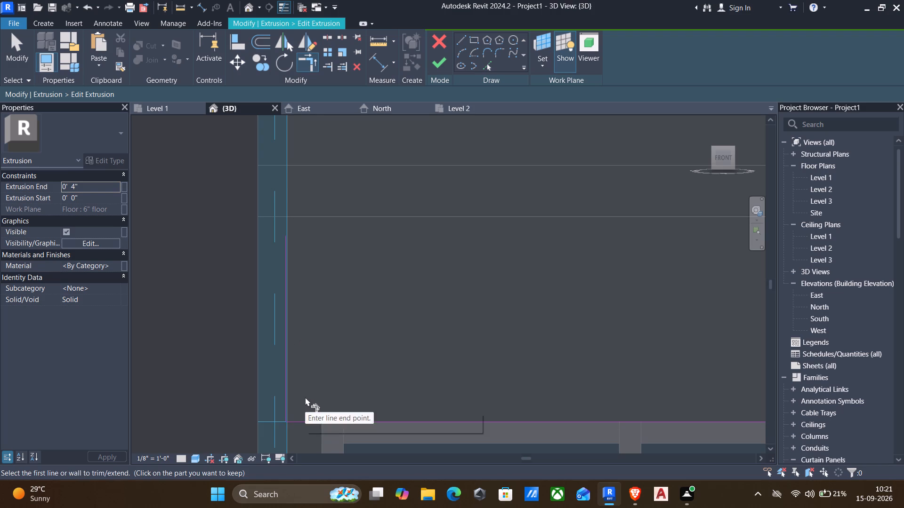
{"action": "scroll", "coordinate": [331, 361], "scroll_direction": "down", "scroll_amount": 2}
{"action": "key", "text": "Escape"}
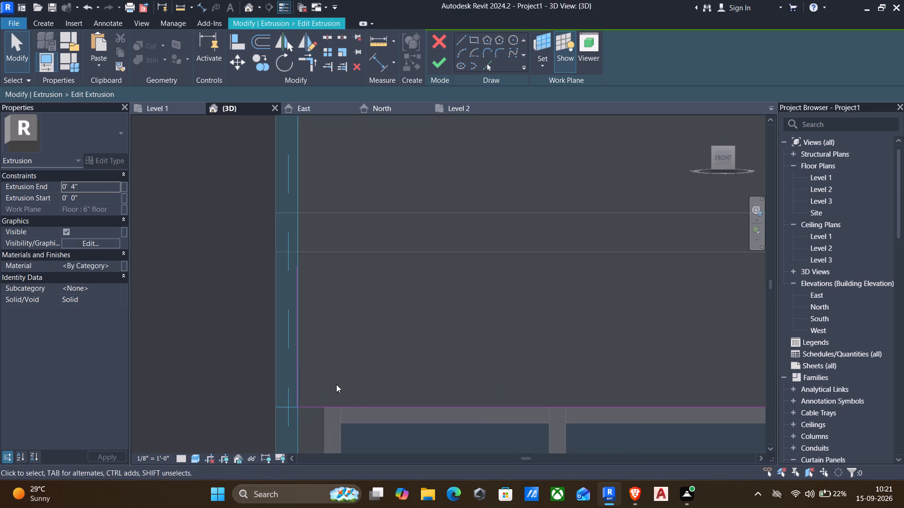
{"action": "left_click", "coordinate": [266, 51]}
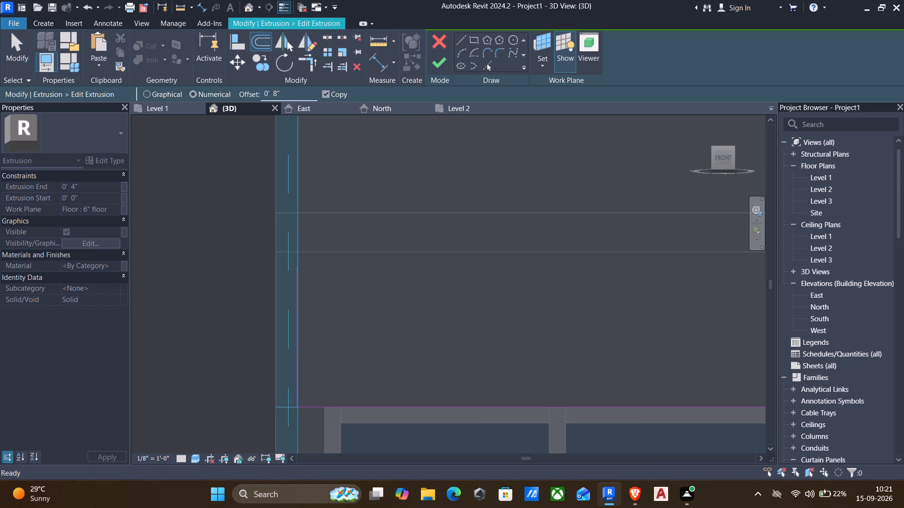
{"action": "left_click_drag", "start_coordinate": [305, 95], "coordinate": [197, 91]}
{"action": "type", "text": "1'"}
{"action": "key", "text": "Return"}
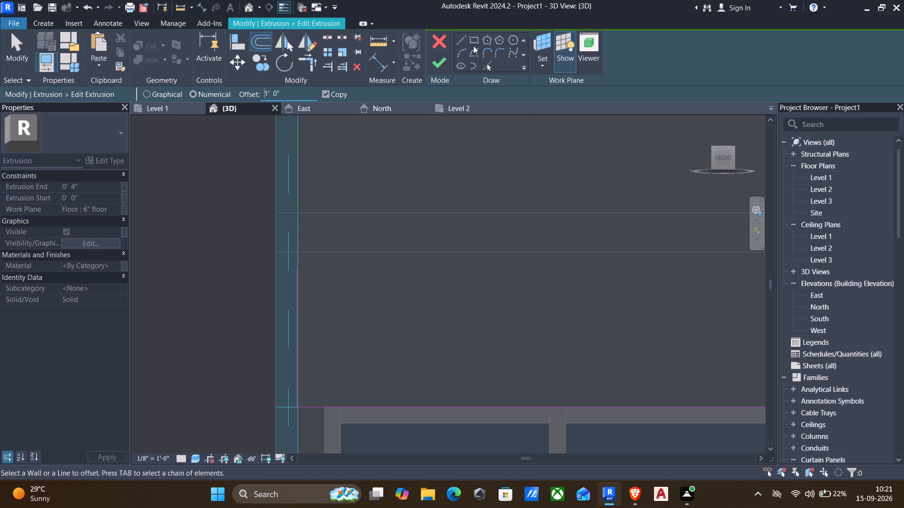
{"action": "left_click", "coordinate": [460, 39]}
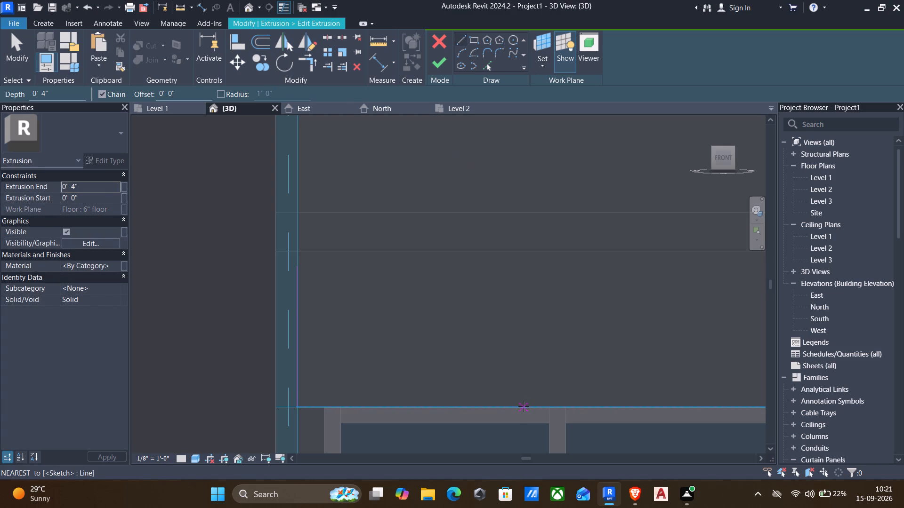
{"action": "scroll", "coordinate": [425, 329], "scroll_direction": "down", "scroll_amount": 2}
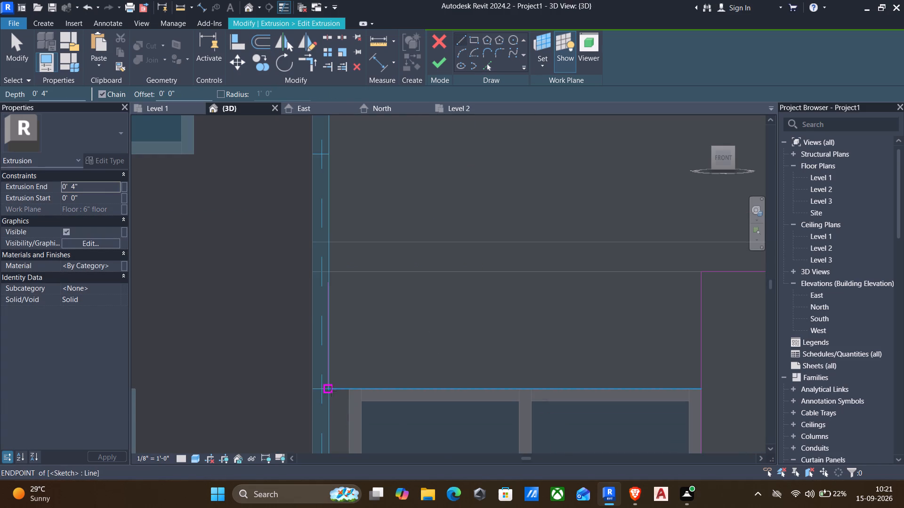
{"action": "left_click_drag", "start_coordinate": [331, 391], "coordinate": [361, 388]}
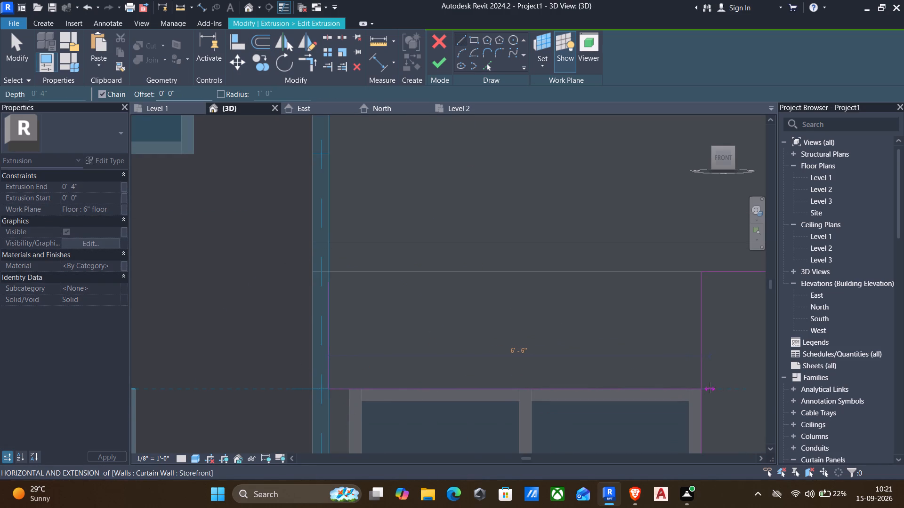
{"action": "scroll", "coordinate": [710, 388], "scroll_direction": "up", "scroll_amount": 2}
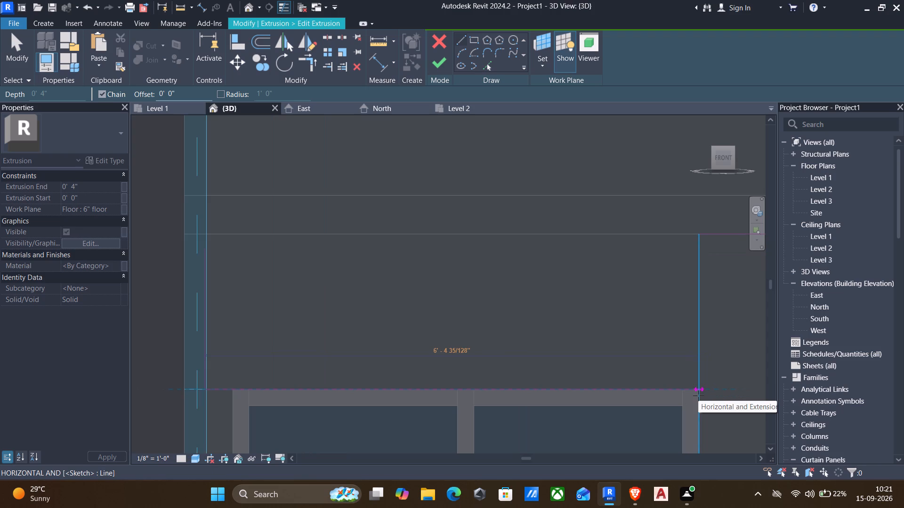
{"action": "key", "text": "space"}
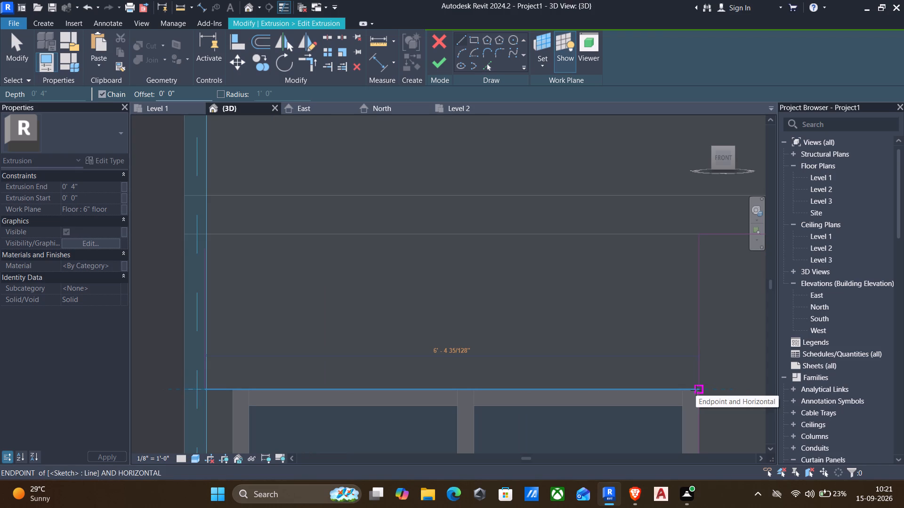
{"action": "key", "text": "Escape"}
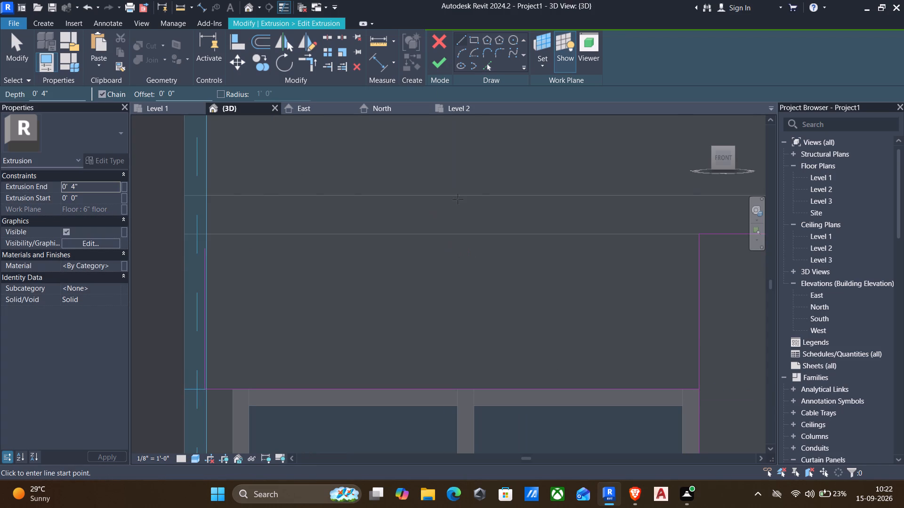
Draw a horizontal line about 6'-4" long, offset 1' 0" above the storefront's top line, from the taller wall to the corner strip.
{"action": "left_click", "coordinate": [458, 40]}
{"action": "left_click_drag", "start_coordinate": [174, 93], "coordinate": [146, 92]}
{"action": "type", "text": "1'"}
{"action": "key", "text": "Return"}
{"action": "scroll", "coordinate": [233, 403], "scroll_direction": "down", "scroll_amount": 1}
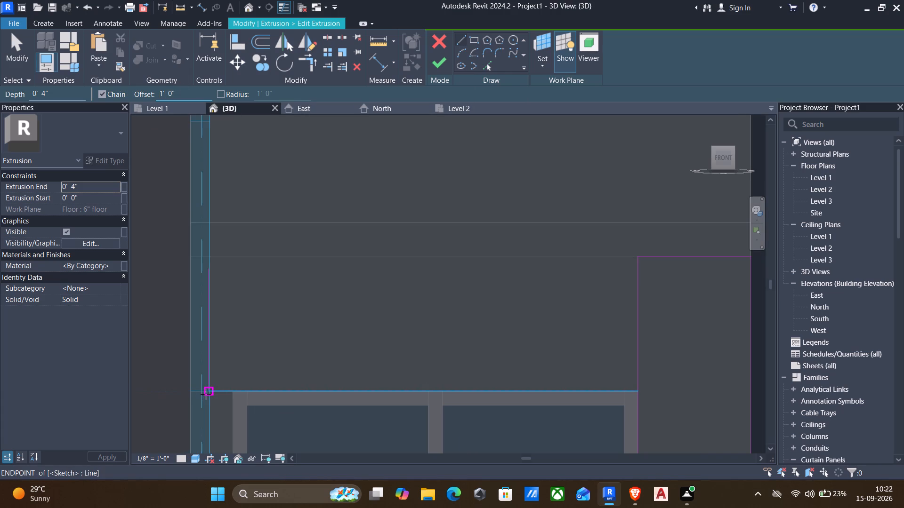
{"action": "left_click", "coordinate": [209, 394]}
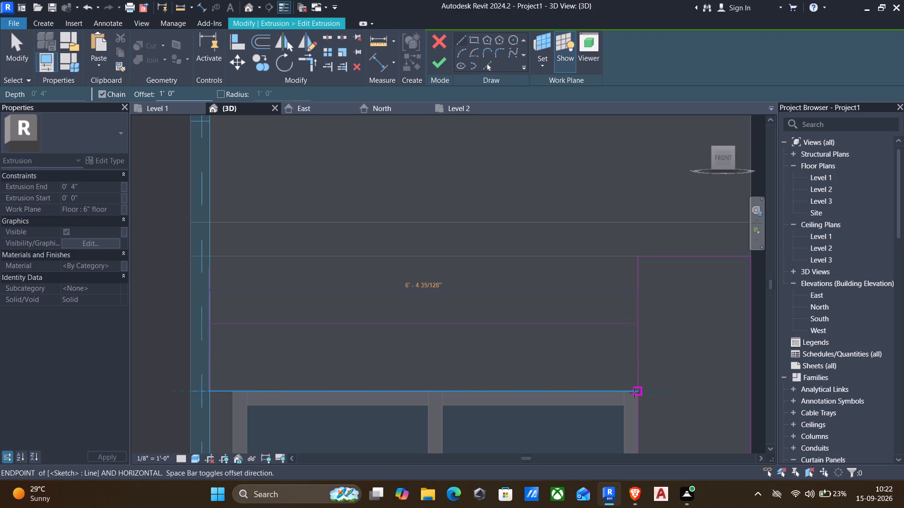
{"action": "left_click", "coordinate": [634, 393]}
{"action": "key", "text": "Escape"}
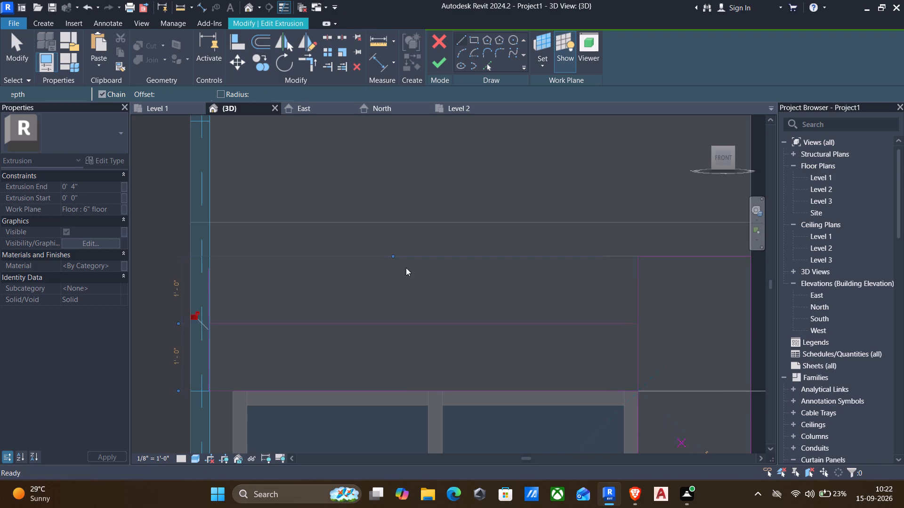
Trim the vertical line at the taller wall to a corner with the new upper horizontal line.
{"action": "left_click", "coordinate": [302, 64]}
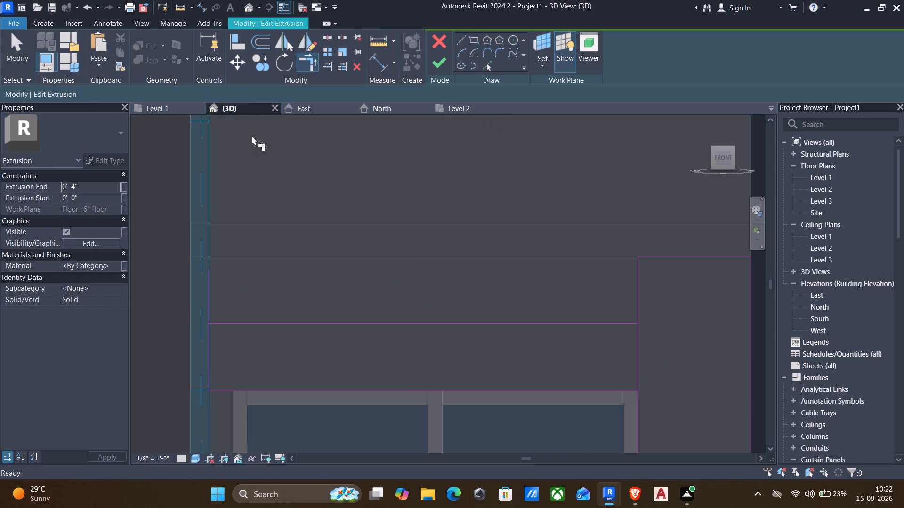
{"action": "left_click", "coordinate": [210, 366]}
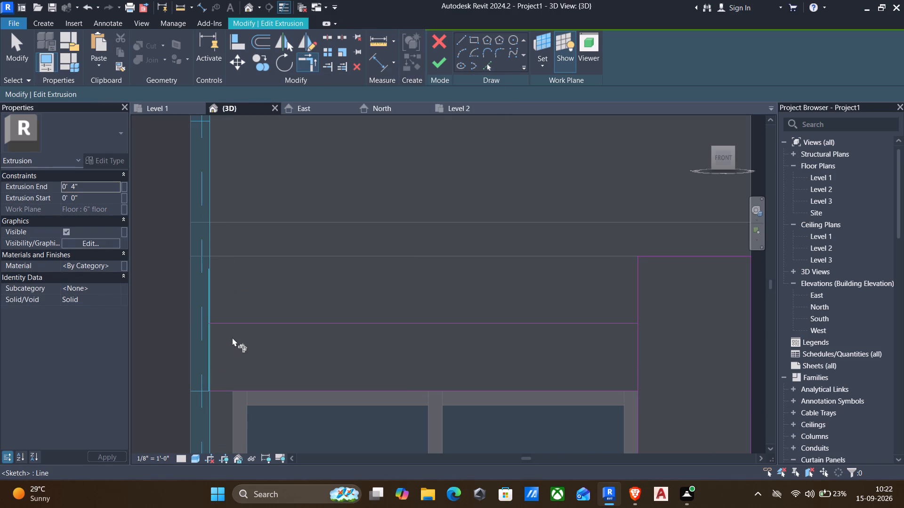
{"action": "left_click", "coordinate": [236, 324]}
{"action": "key", "text": "Escape"}
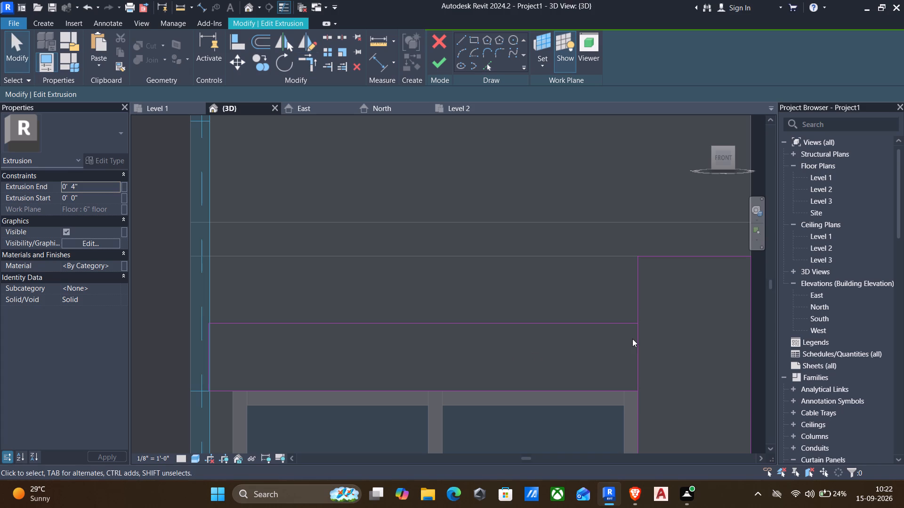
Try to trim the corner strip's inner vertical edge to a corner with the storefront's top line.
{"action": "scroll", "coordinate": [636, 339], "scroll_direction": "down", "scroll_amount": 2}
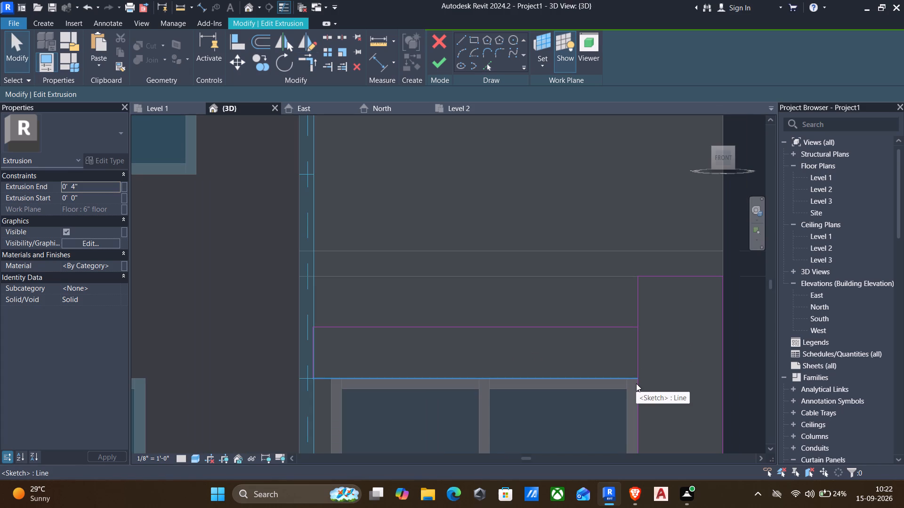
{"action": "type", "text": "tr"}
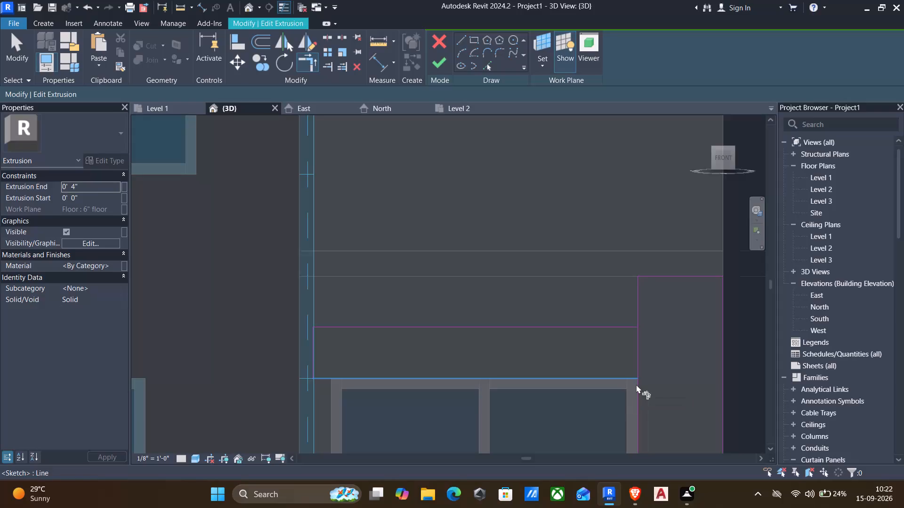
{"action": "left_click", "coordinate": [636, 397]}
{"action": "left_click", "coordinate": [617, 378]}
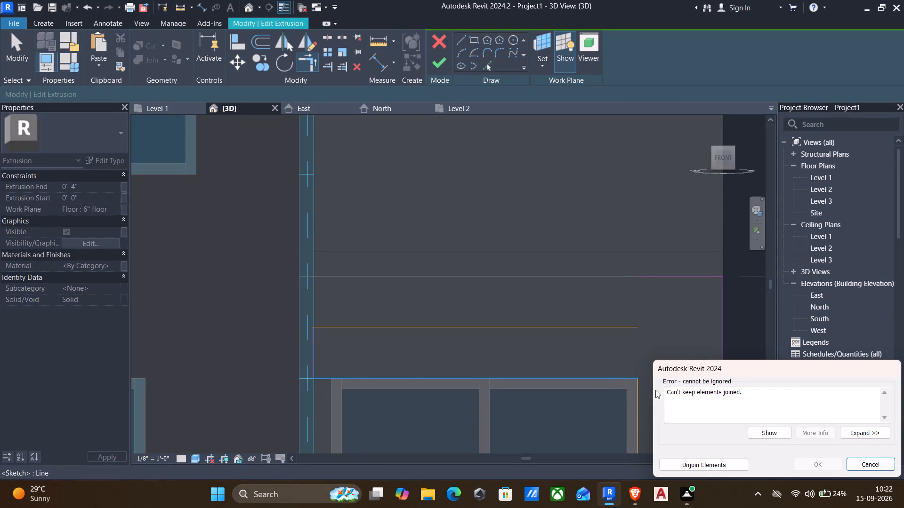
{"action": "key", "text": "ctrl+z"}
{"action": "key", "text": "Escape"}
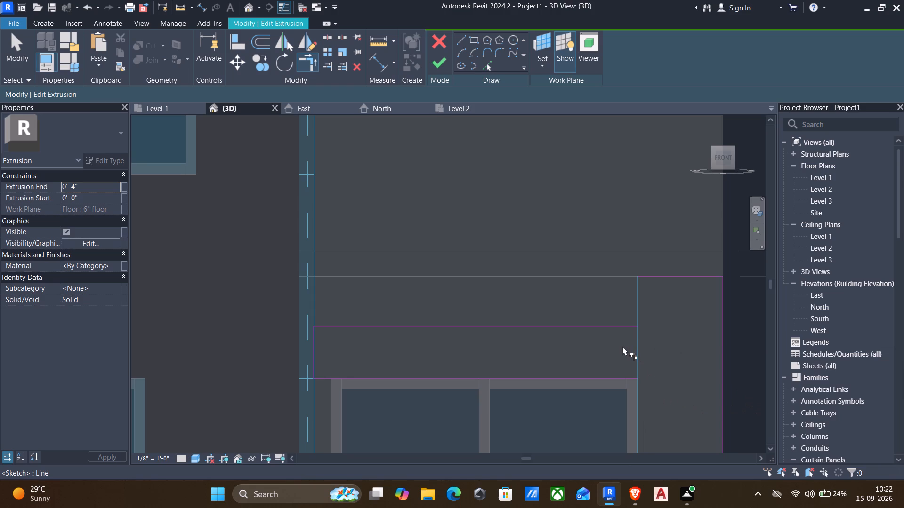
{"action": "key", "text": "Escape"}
Split the corner strip's inner vertical edge midway between the two horizontal sketch lines.
{"action": "key", "text": "s"}
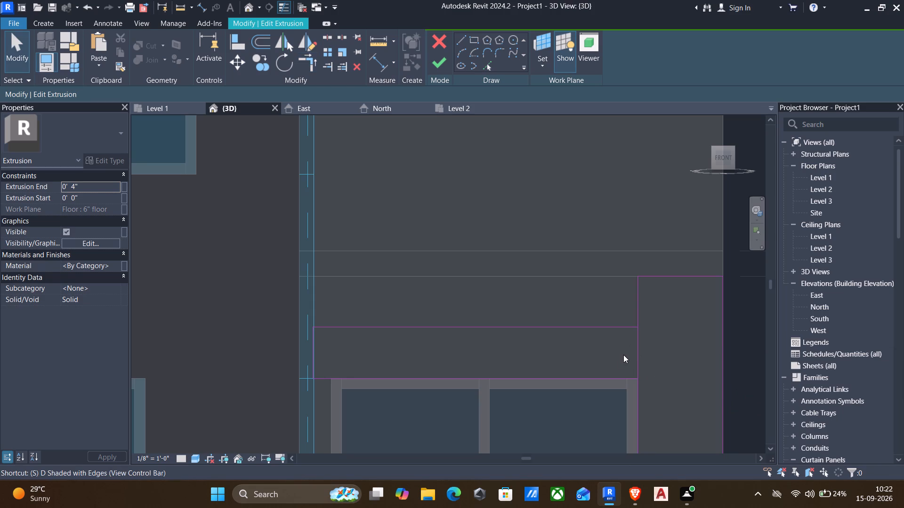
{"action": "key", "text": "l"}
{"action": "left_click", "coordinate": [641, 353]}
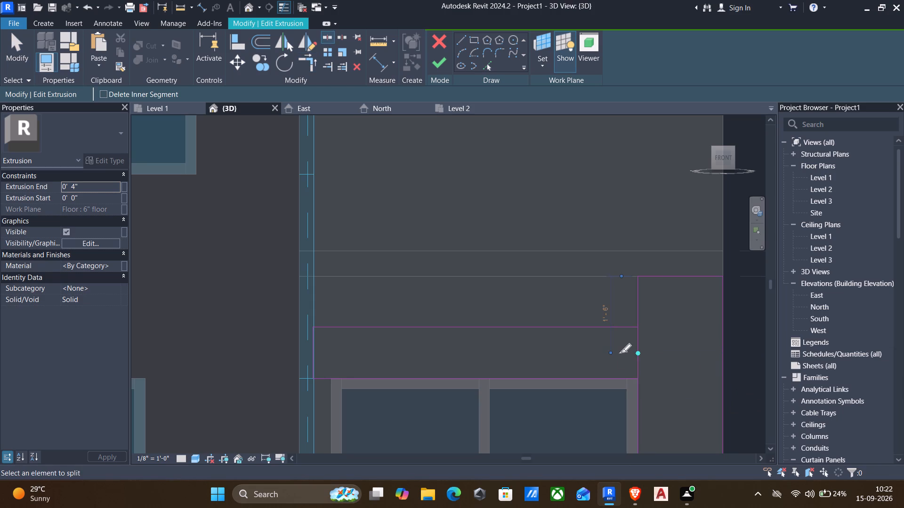
{"action": "key", "text": "Escape"}
Trim the split edge's upper piece to the upper horizontal line and its lower piece to the storefront's top line.
{"action": "type", "text": "tr"}
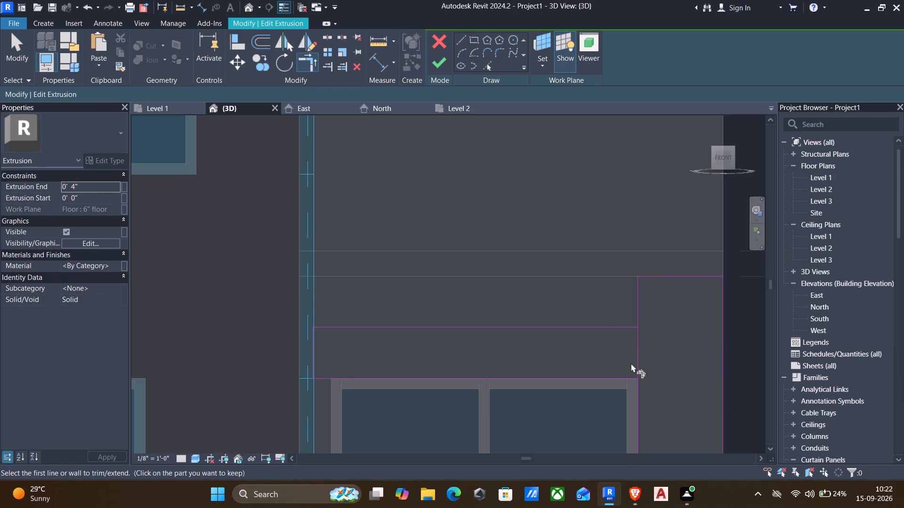
{"action": "left_click", "coordinate": [638, 382]}
{"action": "left_click", "coordinate": [629, 379]}
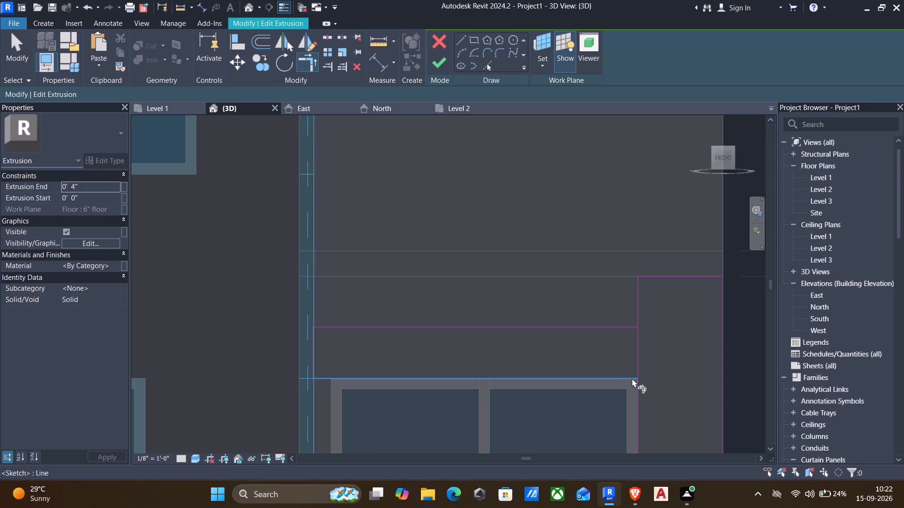
{"action": "left_click", "coordinate": [627, 325]}
{"action": "left_click", "coordinate": [636, 300]}
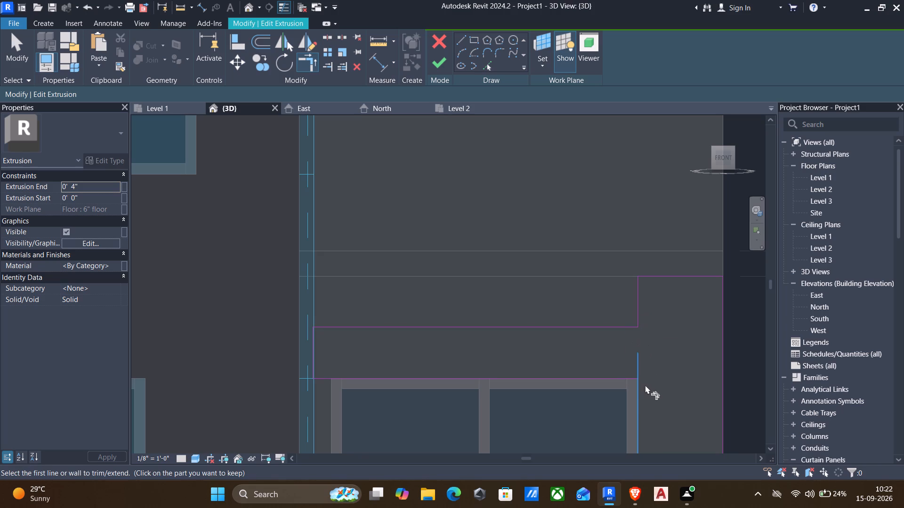
{"action": "left_click", "coordinate": [636, 397]}
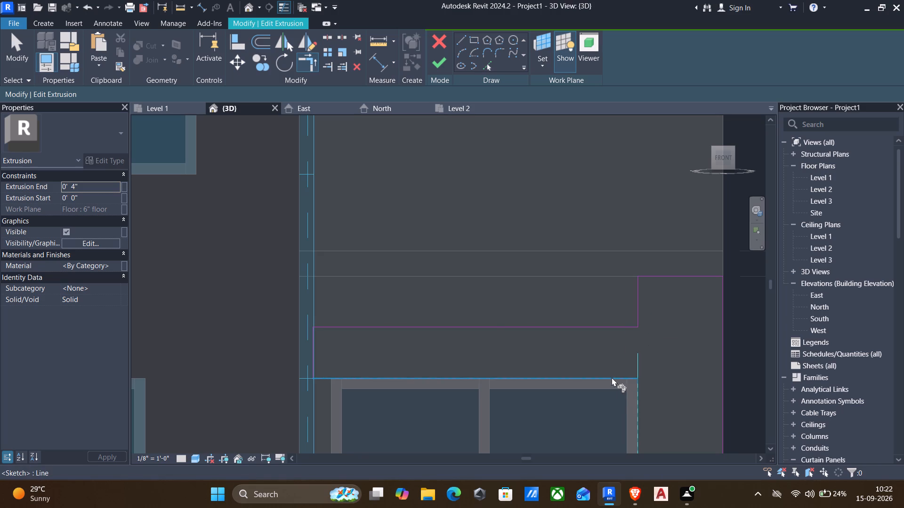
{"action": "left_click", "coordinate": [609, 376]}
{"action": "scroll", "coordinate": [640, 395], "scroll_direction": "down", "scroll_amount": 3}
{"action": "middle_click_drag", "start_coordinate": [654, 397], "coordinate": [617, 399]}
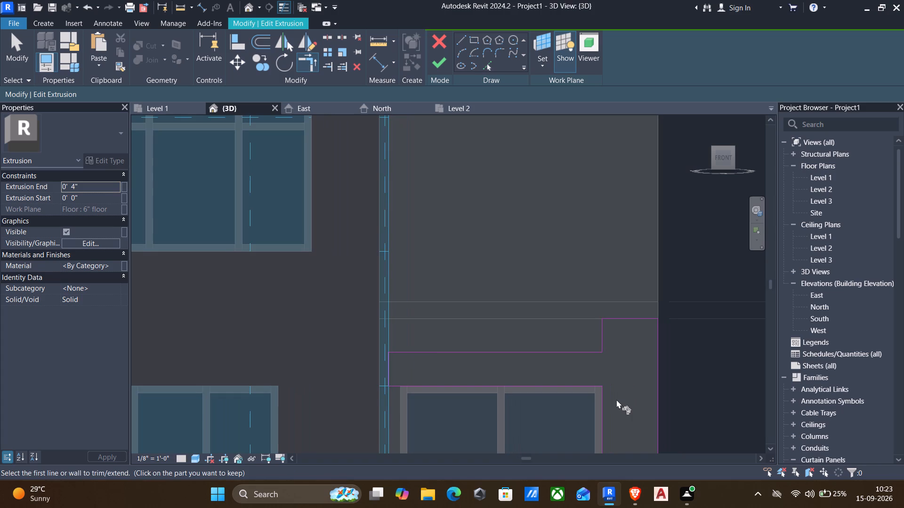
{"action": "key", "text": "Escape"}
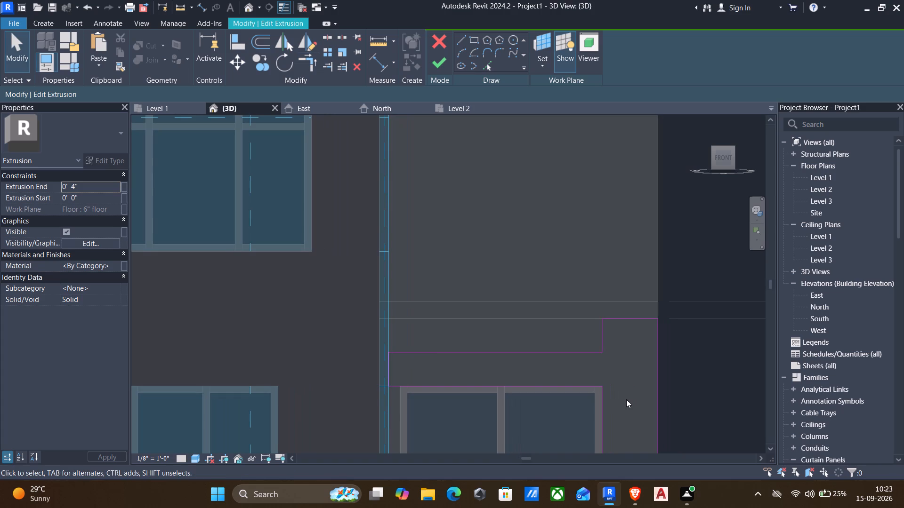
Trim the upper horizontal line and the corner strip's outer vertical edge into a corner.
{"action": "type", "text": "tr"}
{"action": "left_click", "coordinate": [581, 352]}
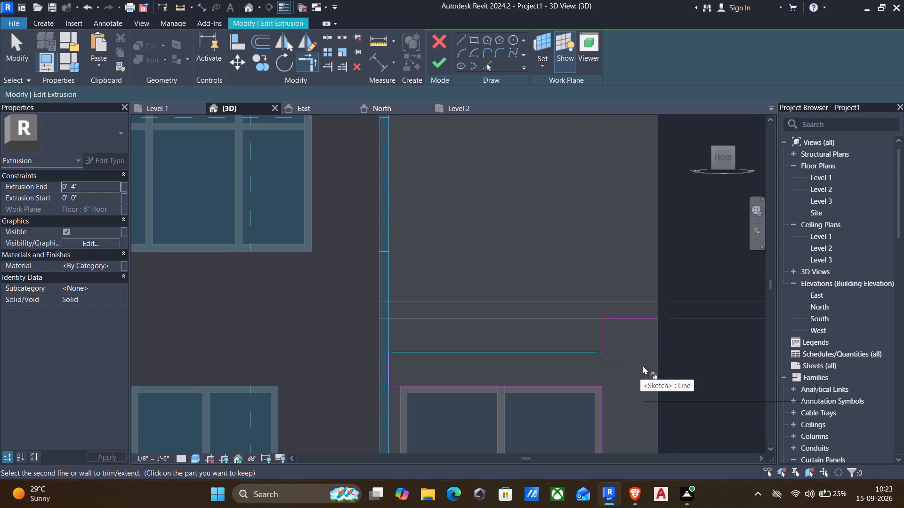
{"action": "left_click", "coordinate": [659, 381]}
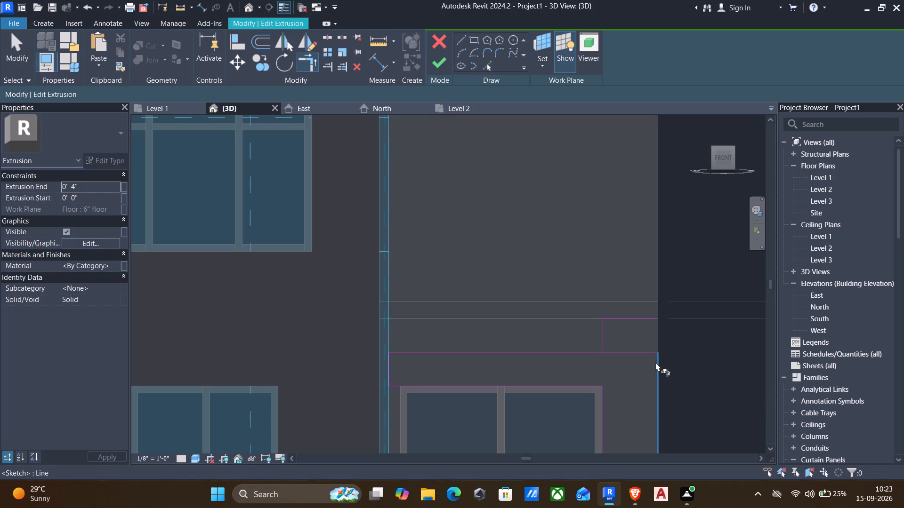
Delete the two leftover sketch lines above the corner strip and finish the extrusion edit as one L-shaped band.
{"action": "key", "text": "Escape"}
{"action": "left_click", "coordinate": [637, 319]}
{"action": "key", "text": "Delete"}
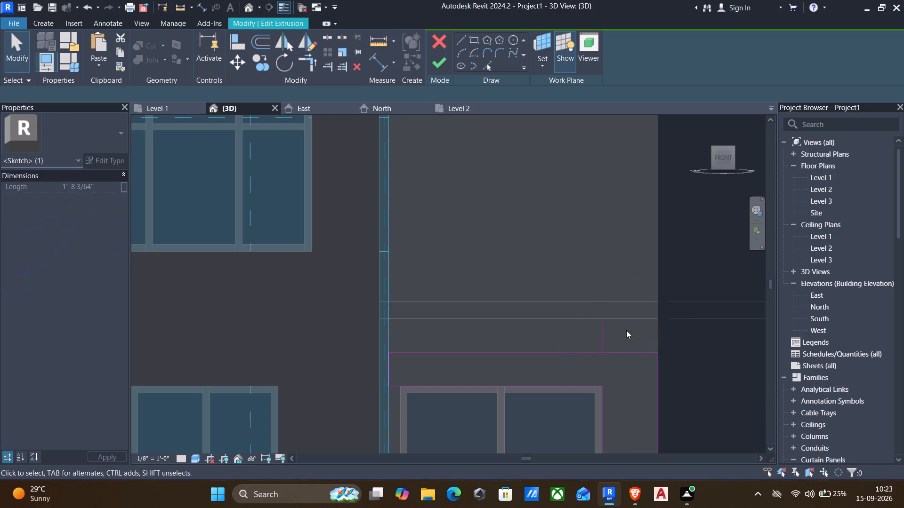
{"action": "left_click", "coordinate": [602, 341]}
{"action": "key", "text": "Delete"}
{"action": "scroll", "coordinate": [609, 387], "scroll_direction": "down", "scroll_amount": 3}
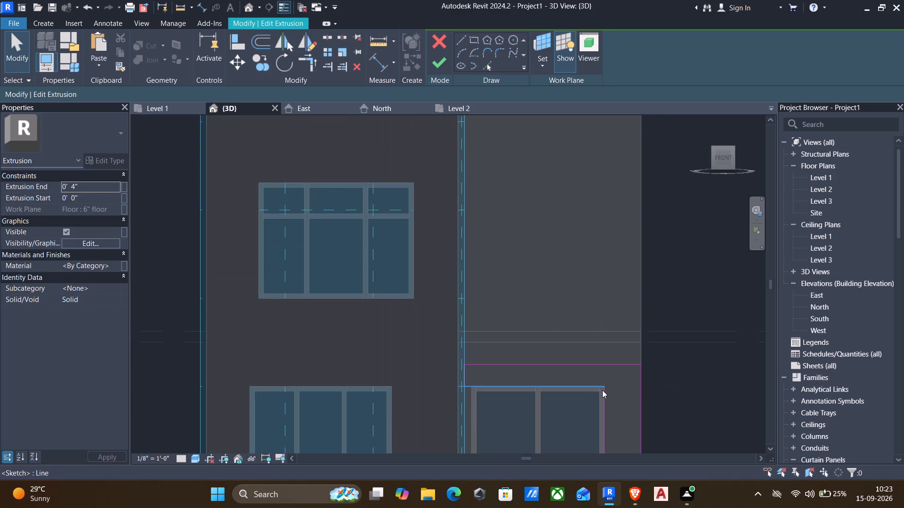
{"action": "middle_click_drag", "start_coordinate": [643, 395], "coordinate": [580, 195]}
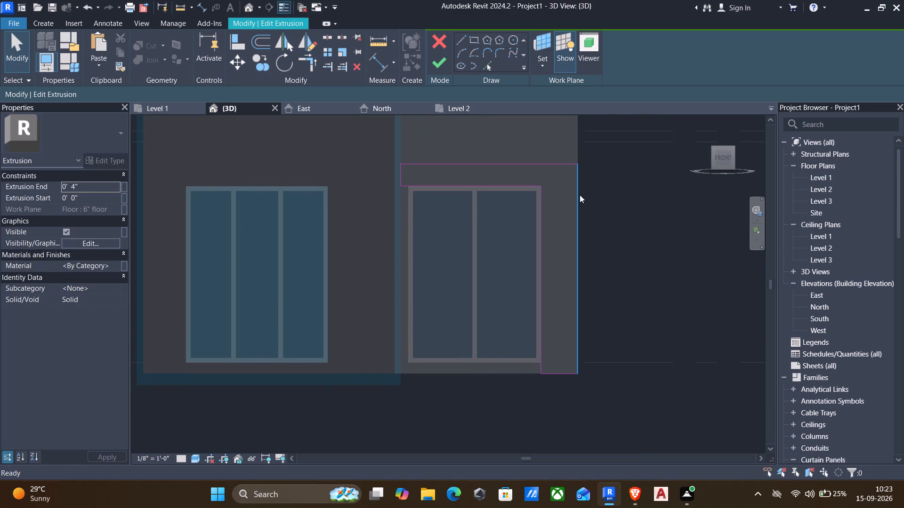
{"action": "scroll", "coordinate": [512, 195], "scroll_direction": "down", "scroll_amount": 1}
{"action": "left_click", "coordinate": [440, 64]}
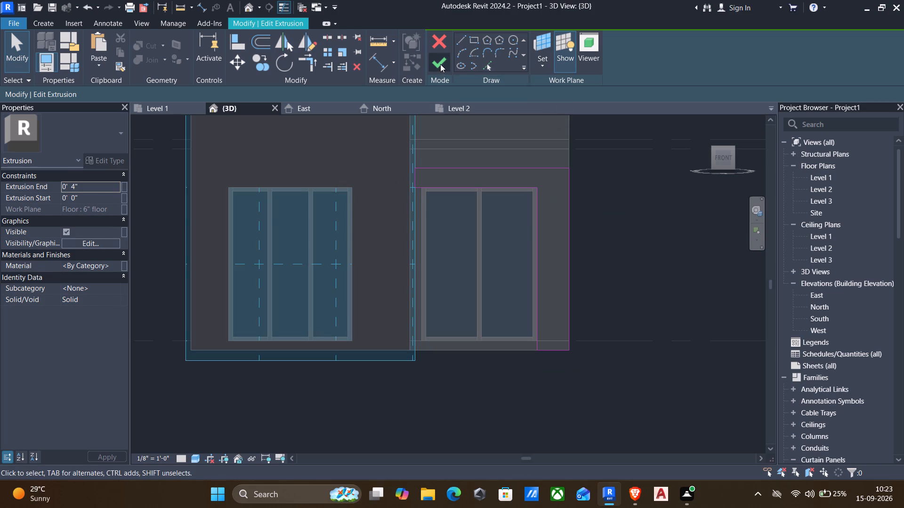
{"action": "scroll", "coordinate": [527, 245], "scroll_direction": "down", "scroll_amount": 1}
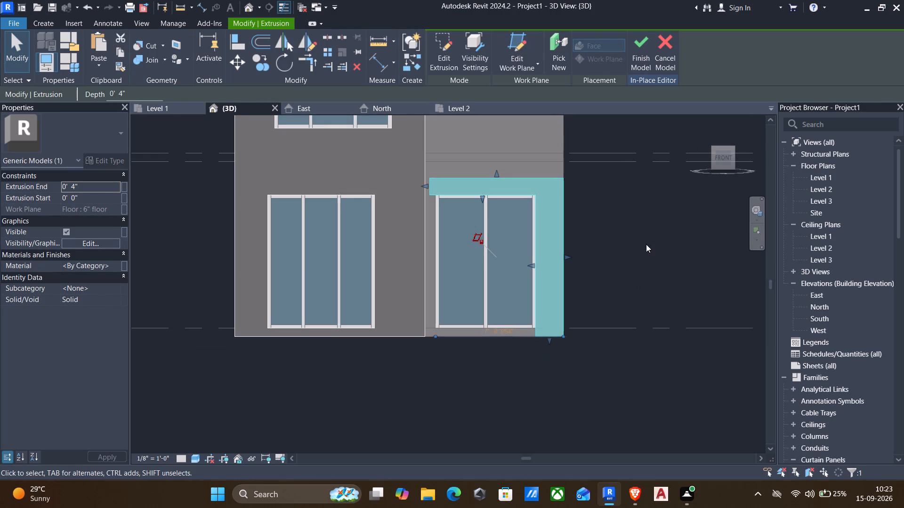
Examine the L-shaped band around the storefront and how it meets the side wall at the building corner.
{"action": "middle_click_drag", "start_coordinate": [652, 258], "coordinate": [530, 315], "text": "shift"}
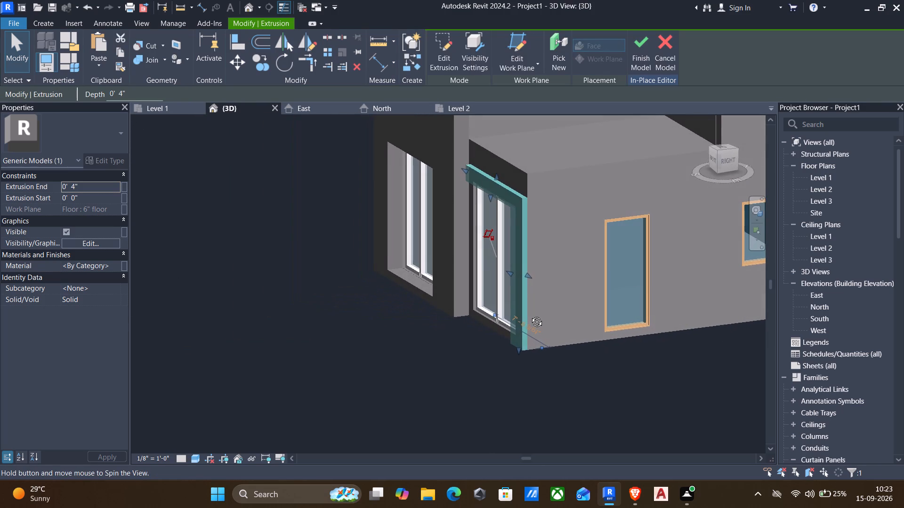
{"action": "middle_click_drag", "start_coordinate": [530, 315], "coordinate": [549, 319], "text": "shift"}
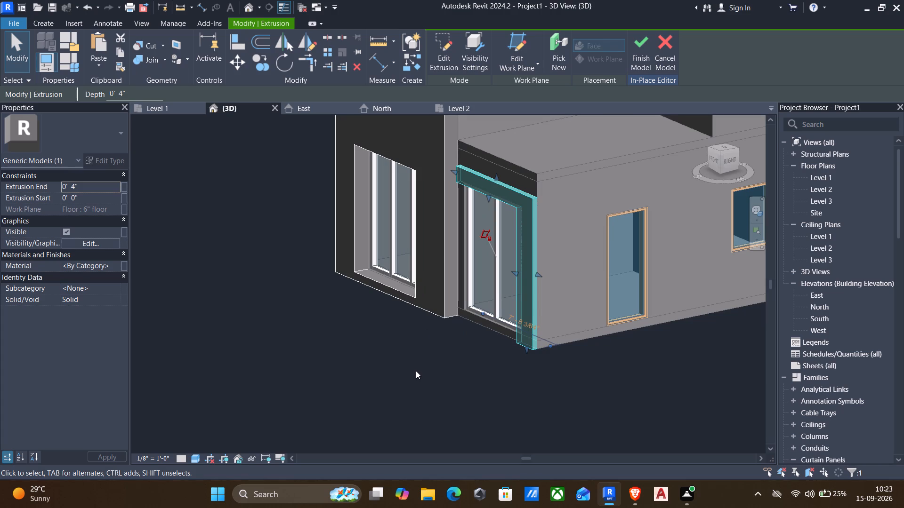
{"action": "key", "text": "Escape"}
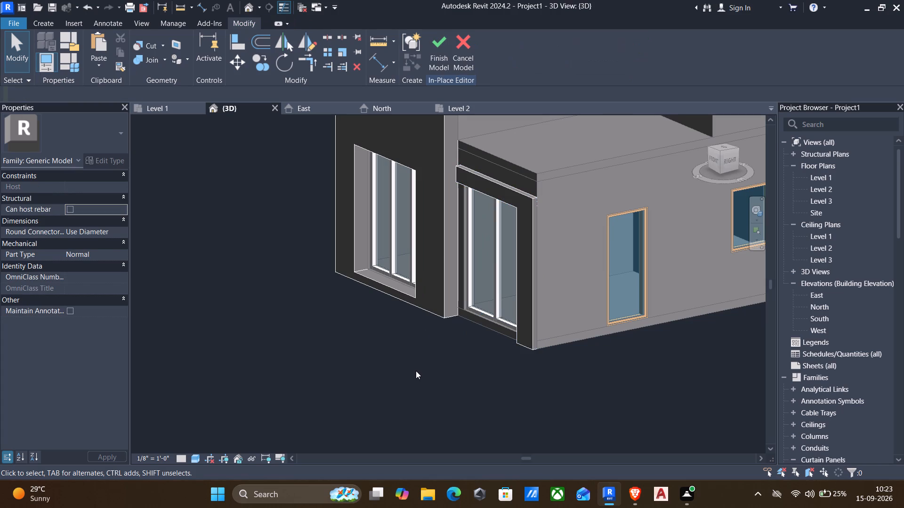
{"action": "middle_click_drag", "start_coordinate": [409, 376], "coordinate": [513, 364], "text": "shift"}
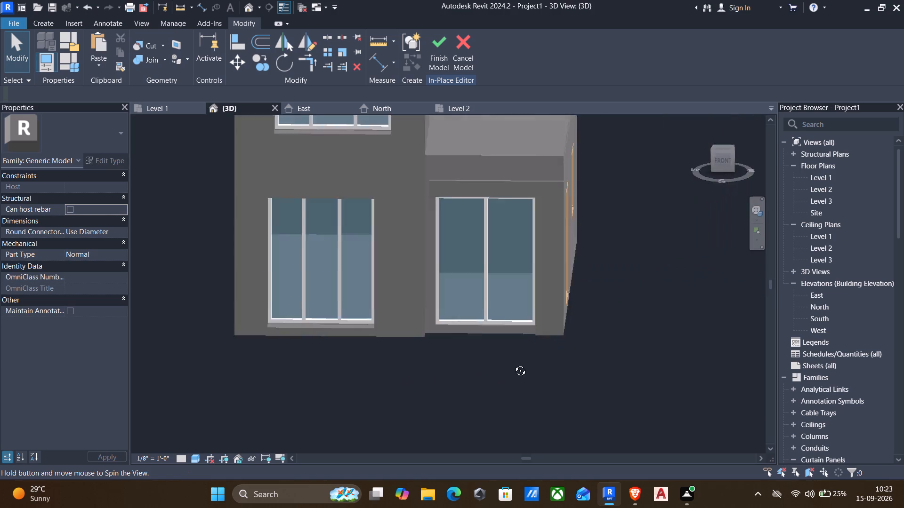
{"action": "middle_click_drag", "start_coordinate": [513, 364], "coordinate": [363, 371], "text": "shift"}
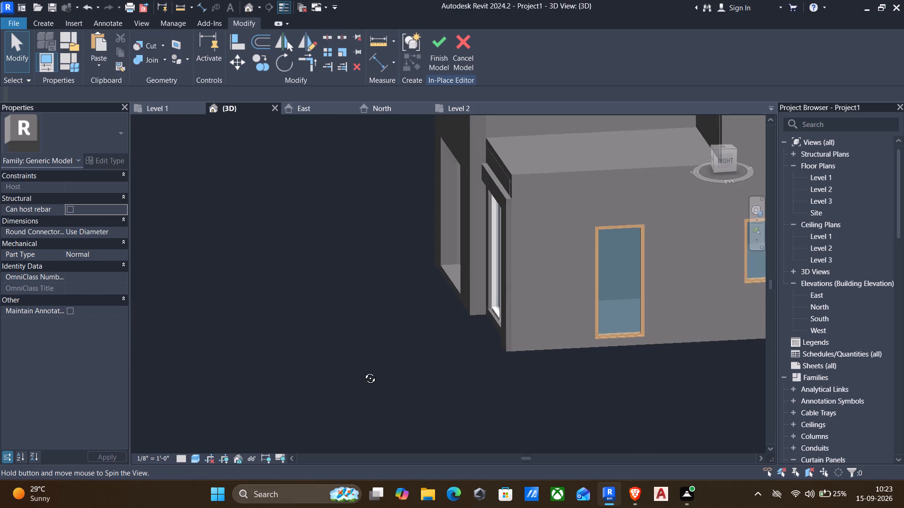
{"action": "middle_click_drag", "start_coordinate": [363, 371], "coordinate": [368, 370], "text": "shift"}
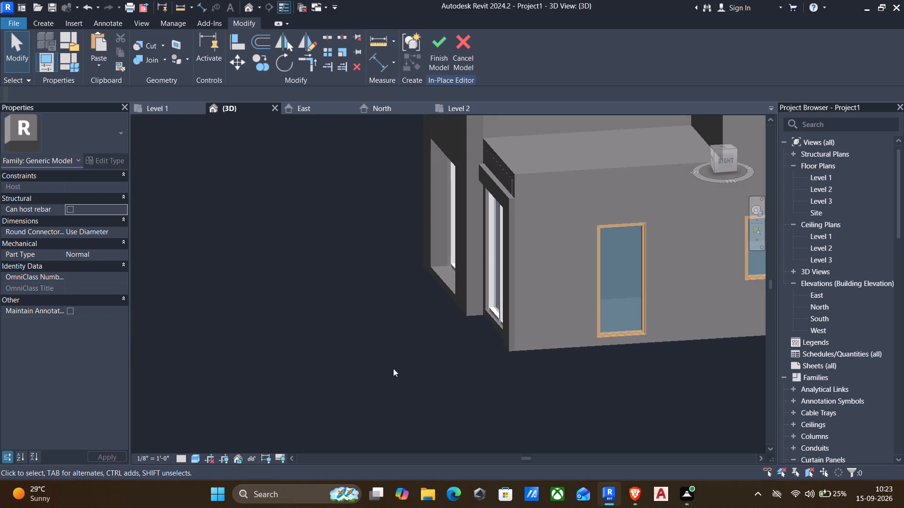
{"action": "middle_click_drag", "start_coordinate": [454, 350], "coordinate": [509, 347], "text": "shift"}
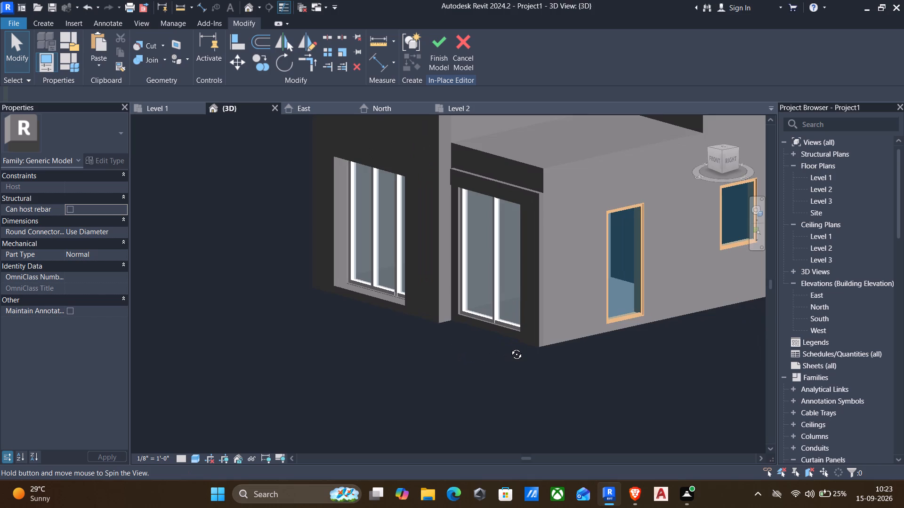
{"action": "middle_click_drag", "start_coordinate": [509, 347], "coordinate": [460, 379], "text": "shift"}
{"action": "middle_click_drag", "start_coordinate": [416, 323], "coordinate": [480, 261], "text": "shift"}
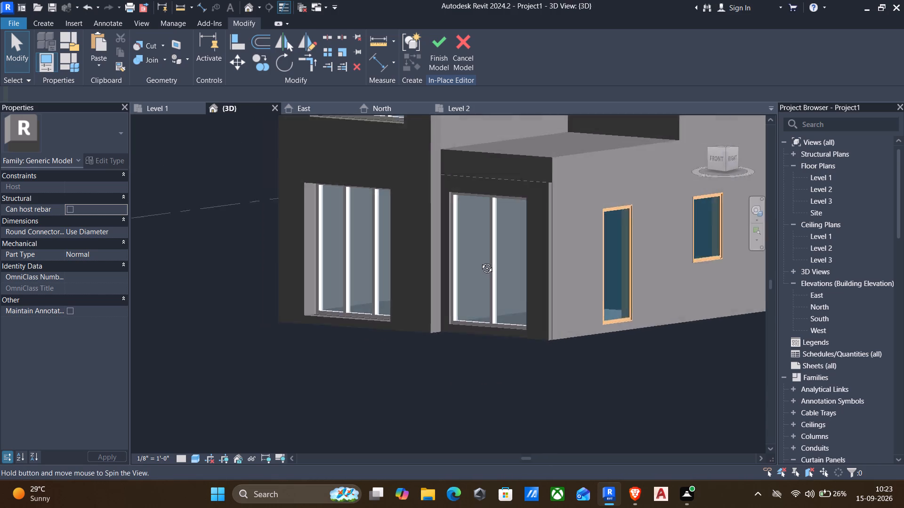
{"action": "middle_click_drag", "start_coordinate": [480, 261], "coordinate": [451, 266], "text": "shift"}
{"action": "middle_click_drag", "start_coordinate": [451, 266], "coordinate": [446, 268], "text": "shift"}
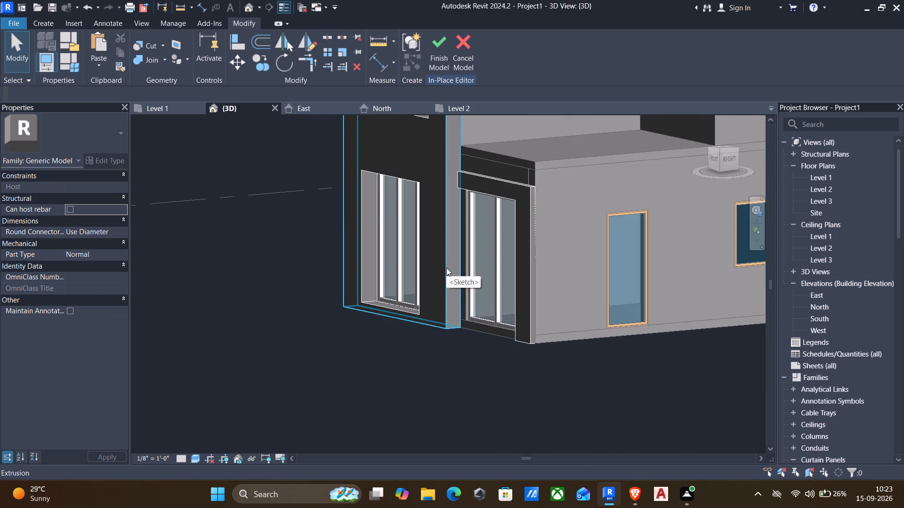
{"action": "middle_click_drag", "start_coordinate": [470, 302], "coordinate": [463, 359]}
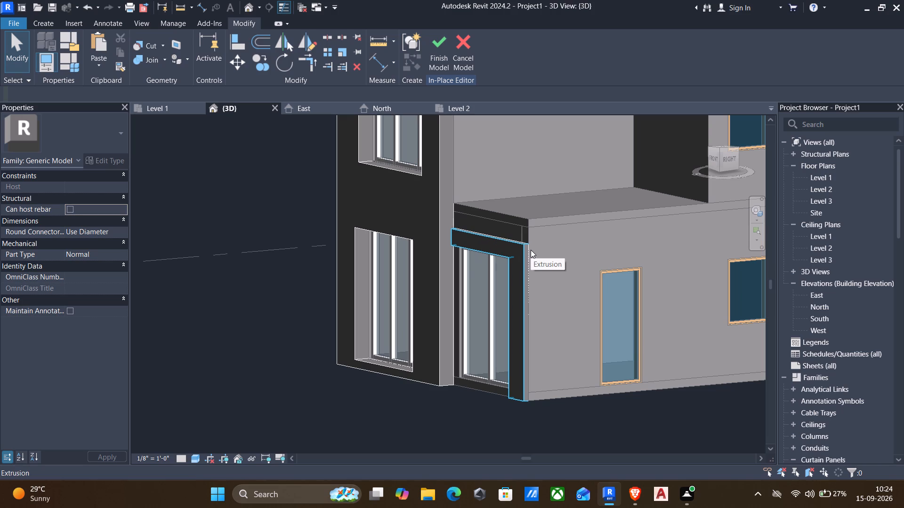
{"action": "middle_click_drag", "start_coordinate": [536, 270], "coordinate": [480, 284]}
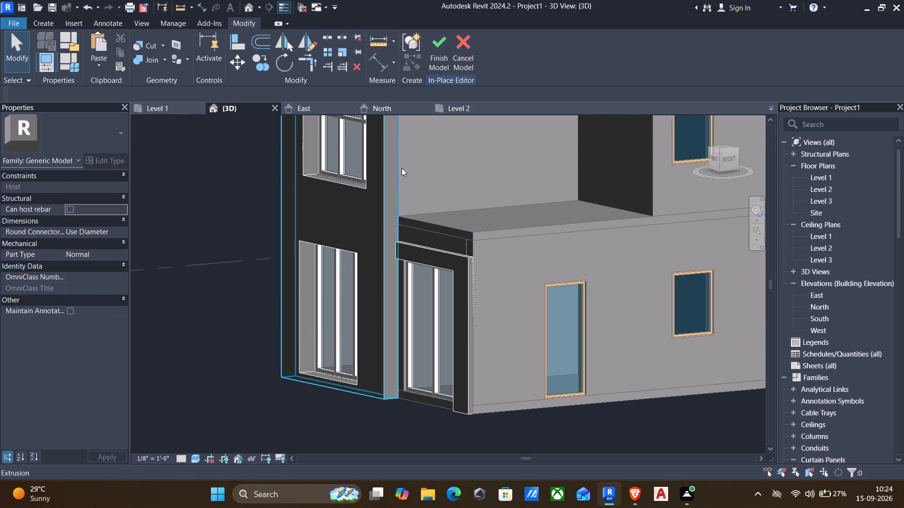
For a new extrusion on the side wall's face, sketch a rectangle about 12'-9" by 9'-2" from the bottom corner past the door.
{"action": "left_click", "coordinate": [39, 24]}
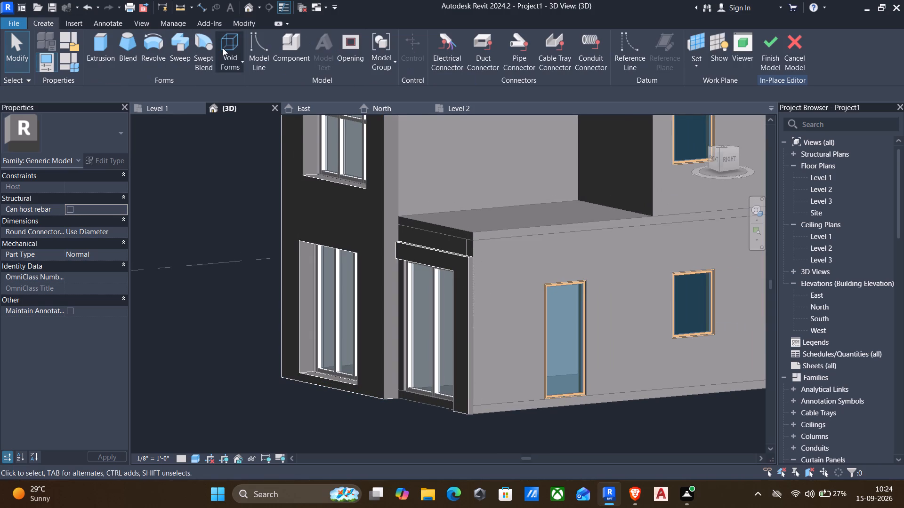
{"action": "left_click", "coordinate": [104, 48]}
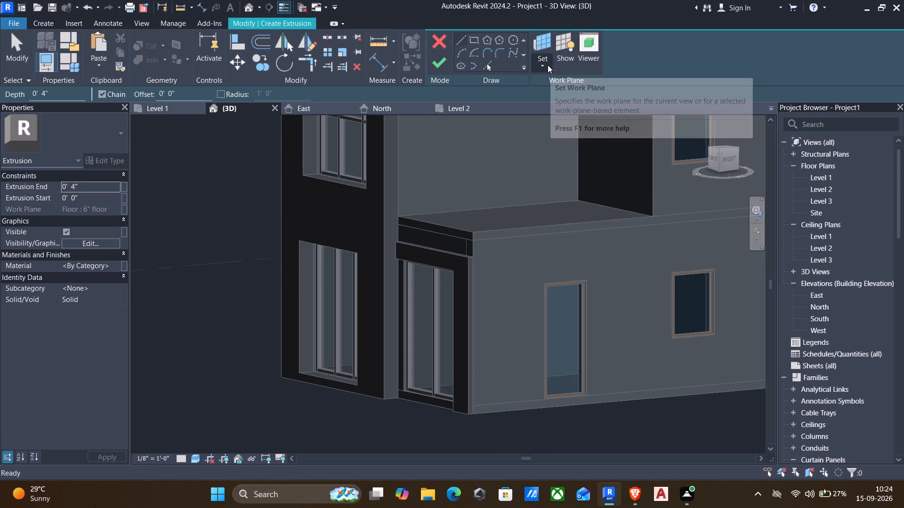
{"action": "left_click", "coordinate": [548, 65]}
{"action": "left_click", "coordinate": [565, 115]}
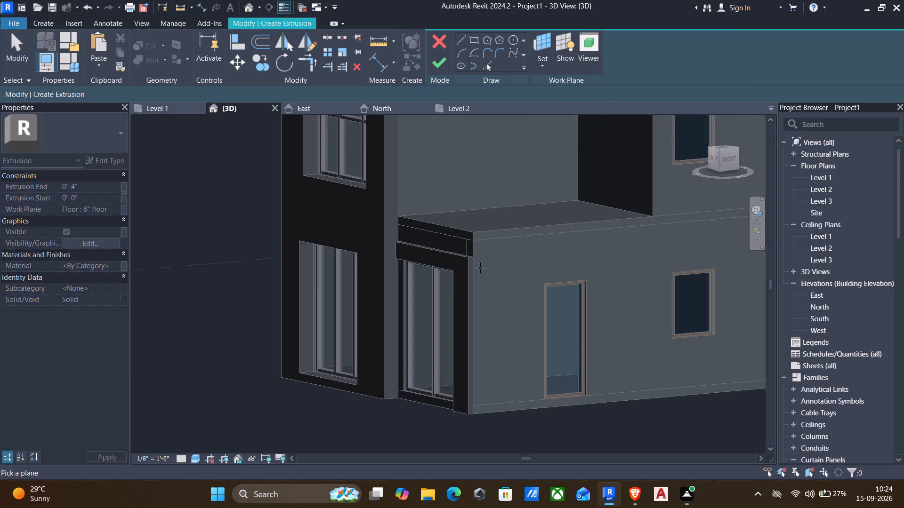
{"action": "left_click", "coordinate": [475, 250]}
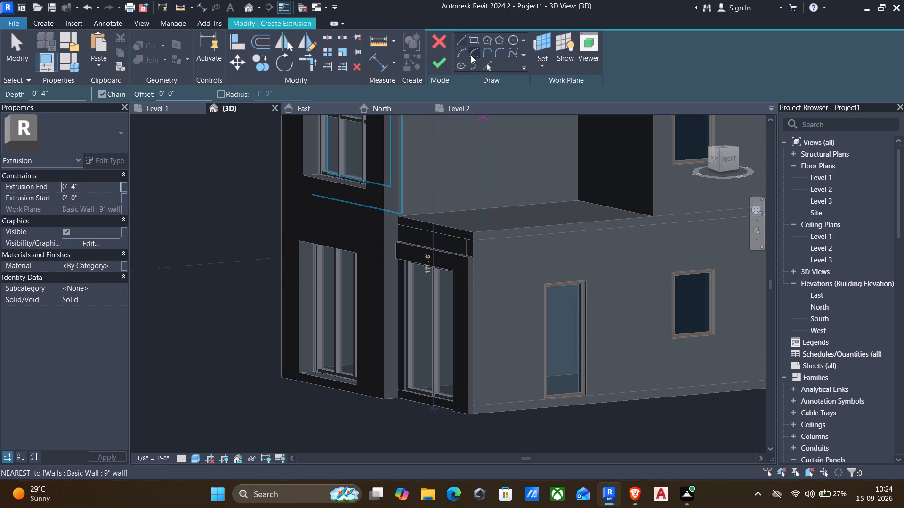
{"action": "left_click", "coordinate": [470, 40]}
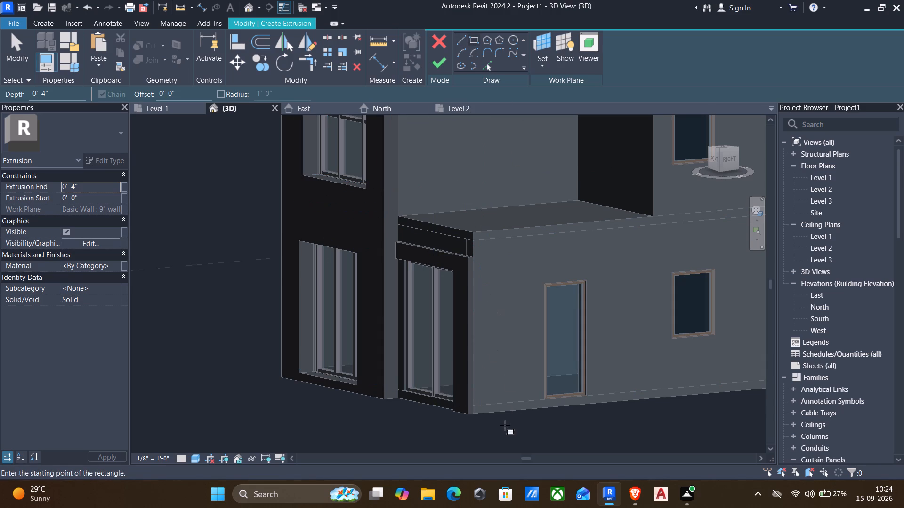
{"action": "left_click", "coordinate": [476, 414]}
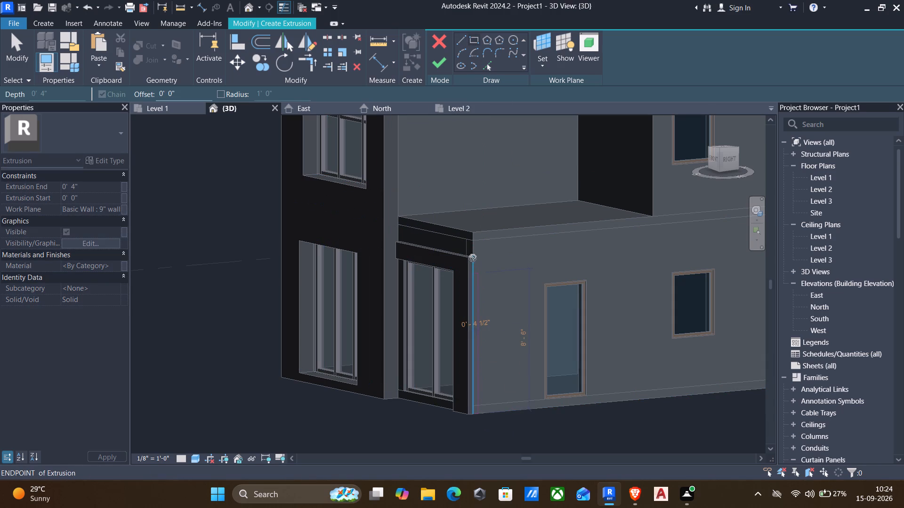
{"action": "scroll", "coordinate": [476, 256], "scroll_direction": "up", "scroll_amount": 3}
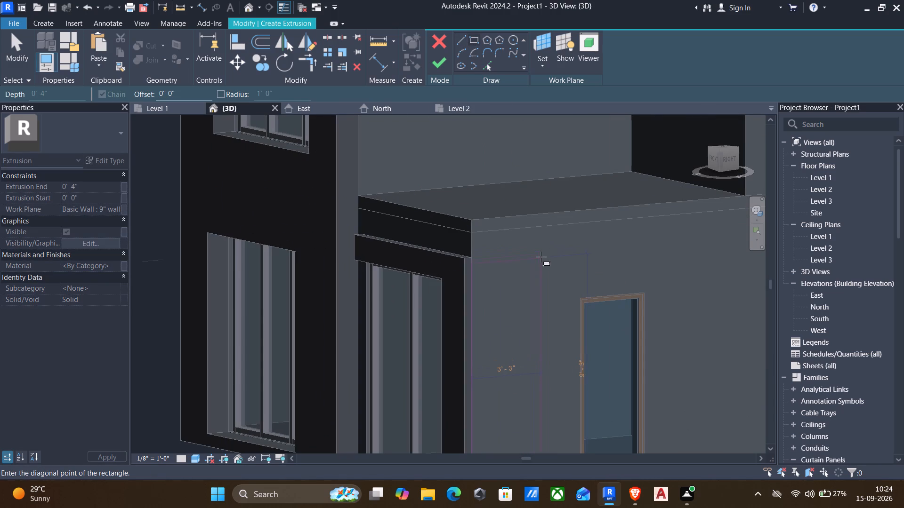
{"action": "scroll", "coordinate": [549, 249], "scroll_direction": "up", "scroll_amount": 3}
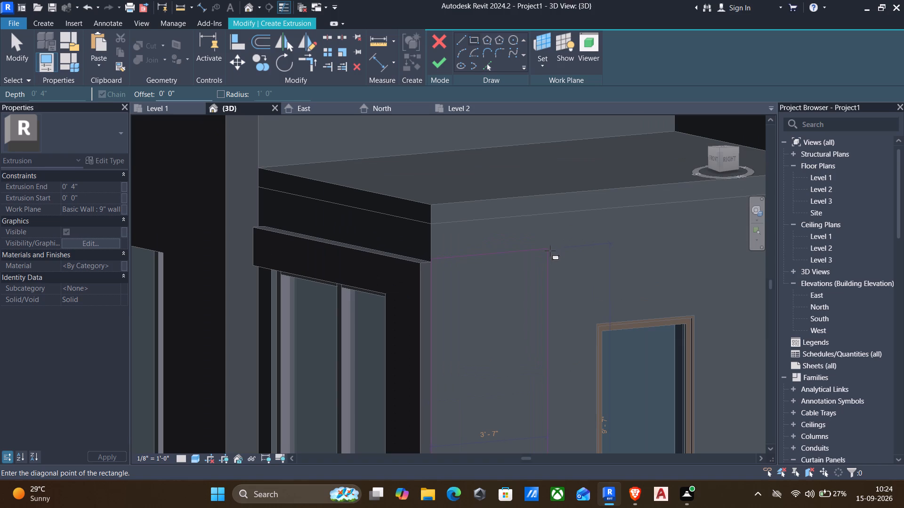
{"action": "scroll", "coordinate": [601, 254], "scroll_direction": "down", "scroll_amount": 3}
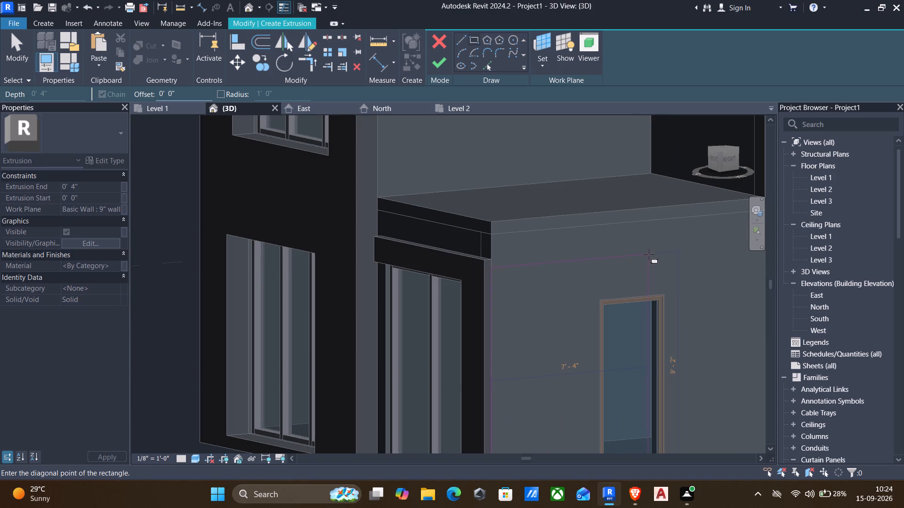
{"action": "scroll", "coordinate": [693, 257], "scroll_direction": "down", "scroll_amount": 1}
{"action": "middle_click_drag", "start_coordinate": [693, 257], "coordinate": [619, 267]}
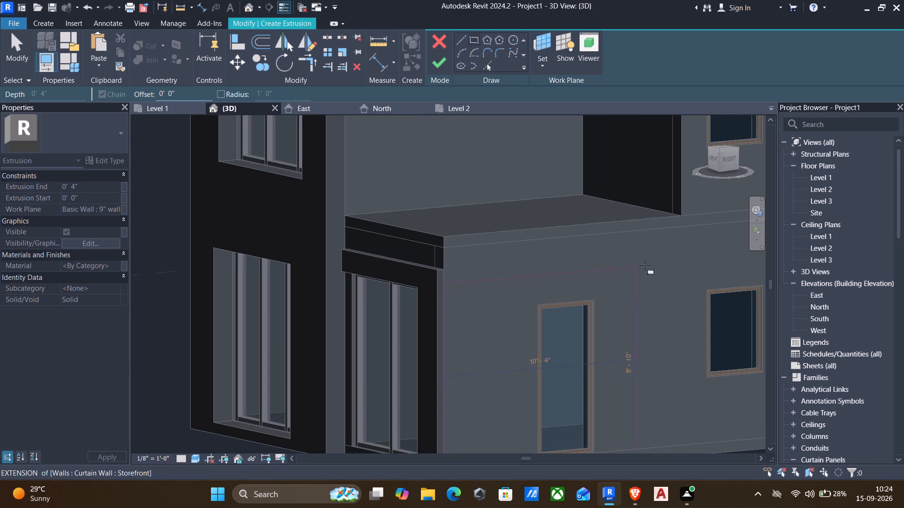
{"action": "left_click", "coordinate": [680, 255]}
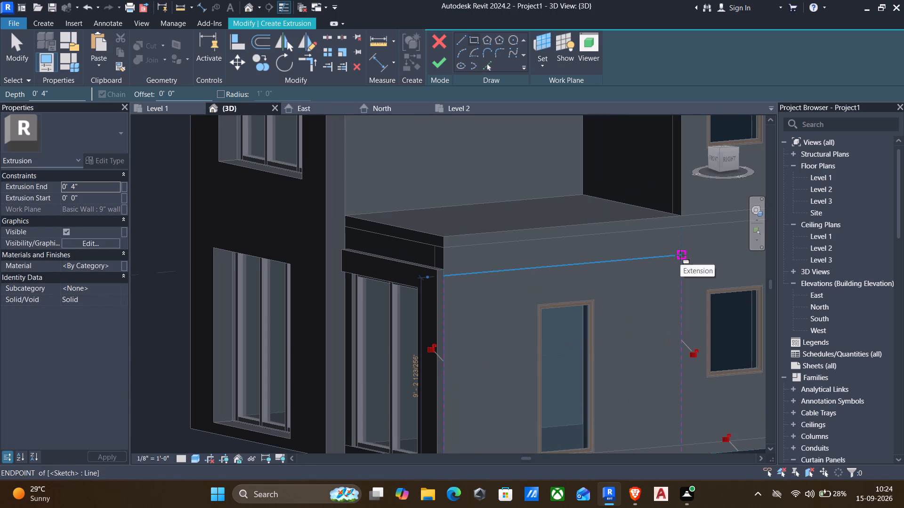
{"action": "key", "text": "Escape"}
{"action": "key", "text": "Escape"}
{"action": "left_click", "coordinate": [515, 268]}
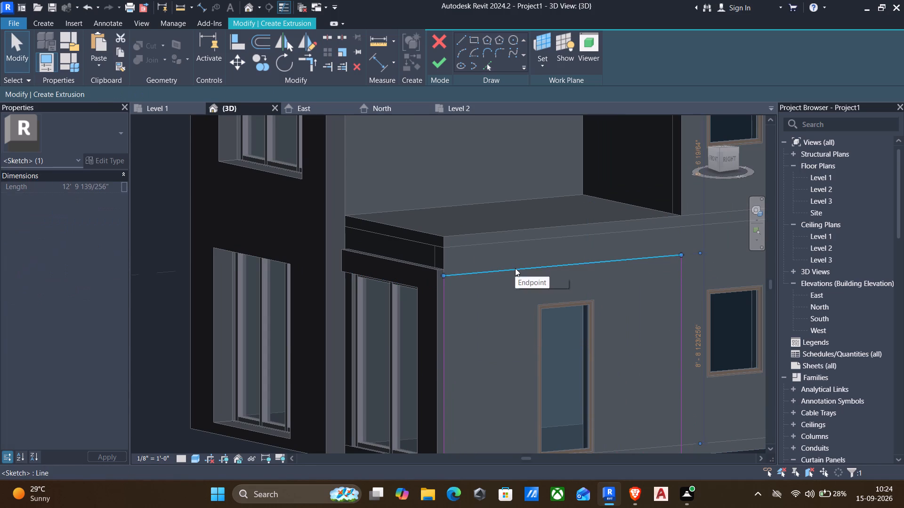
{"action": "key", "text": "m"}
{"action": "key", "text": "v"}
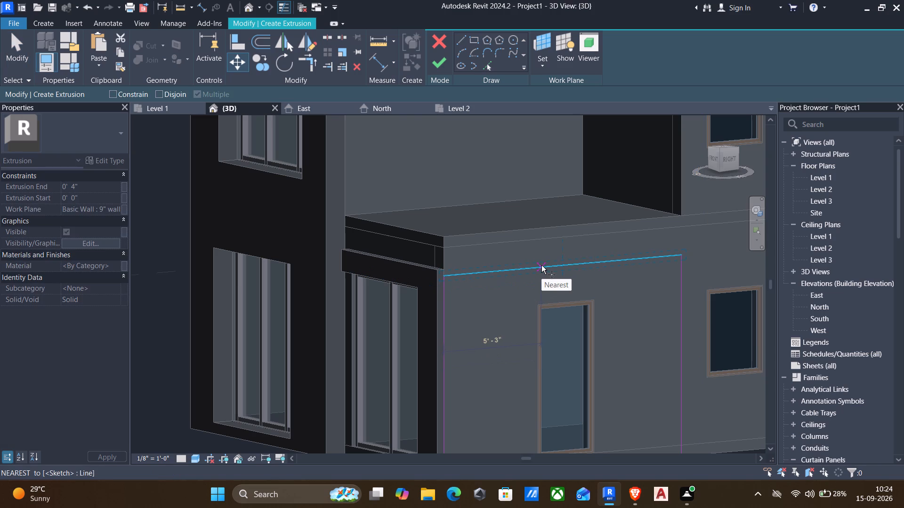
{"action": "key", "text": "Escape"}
Finish the side wall rectangle as a 4" deep extrusion.
{"action": "middle_click_drag", "start_coordinate": [526, 292], "coordinate": [516, 290]}
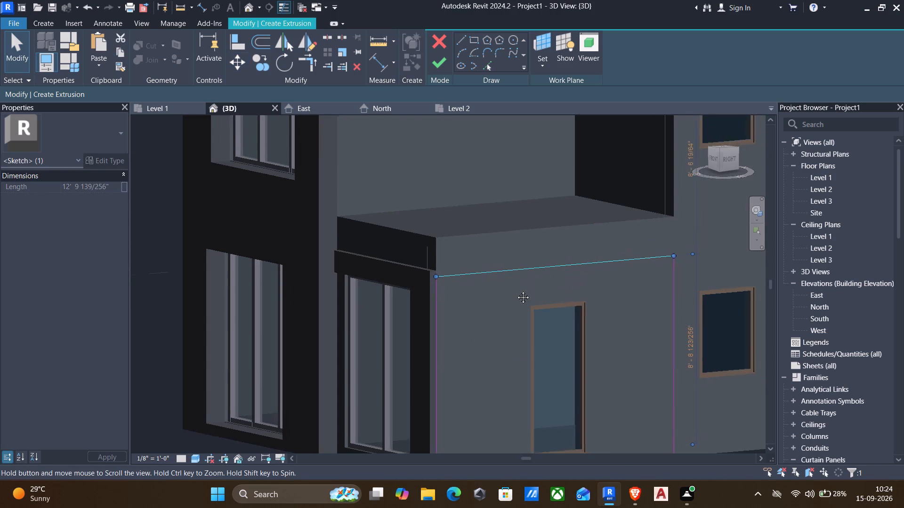
{"action": "middle_click_drag", "start_coordinate": [516, 290], "coordinate": [512, 264]}
{"action": "middle_click_drag", "start_coordinate": [515, 334], "coordinate": [493, 311]}
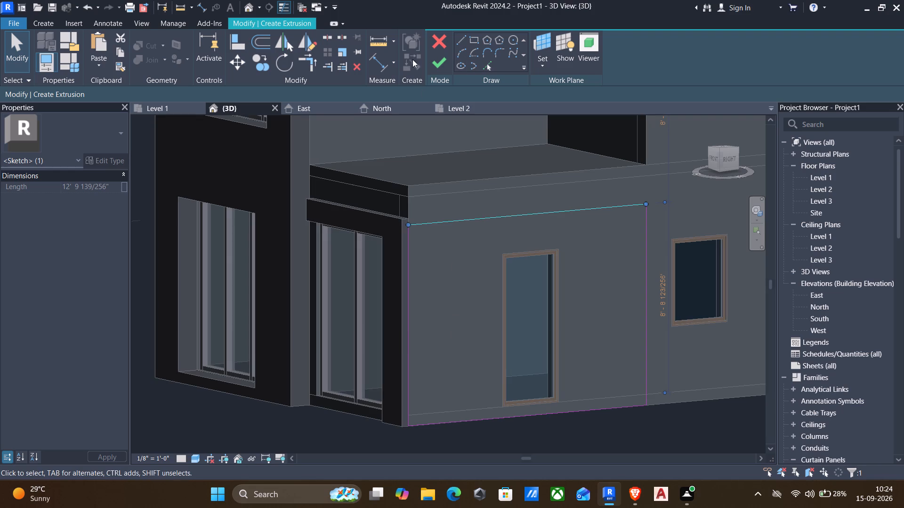
{"action": "left_click", "coordinate": [442, 63]}
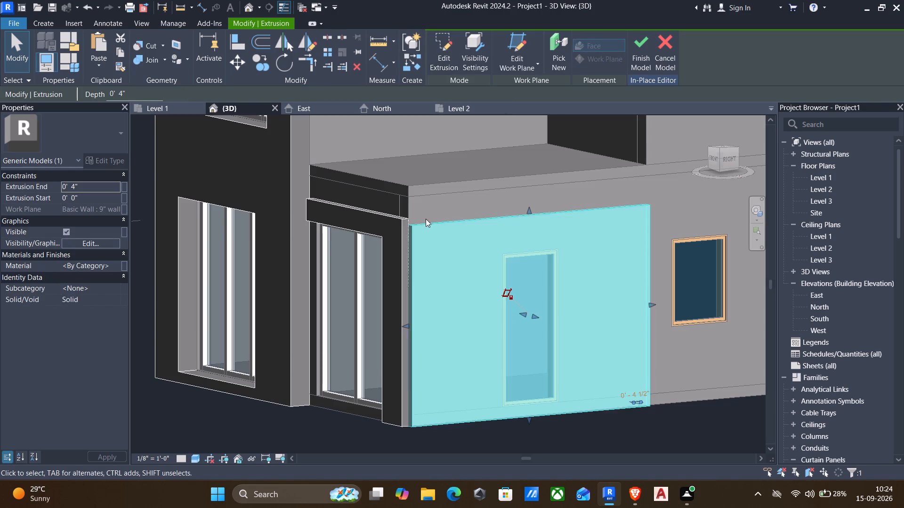
Align the top of the side wall extrusion with the top of the L-shaped storefront band.
{"action": "left_click", "coordinate": [241, 41]}
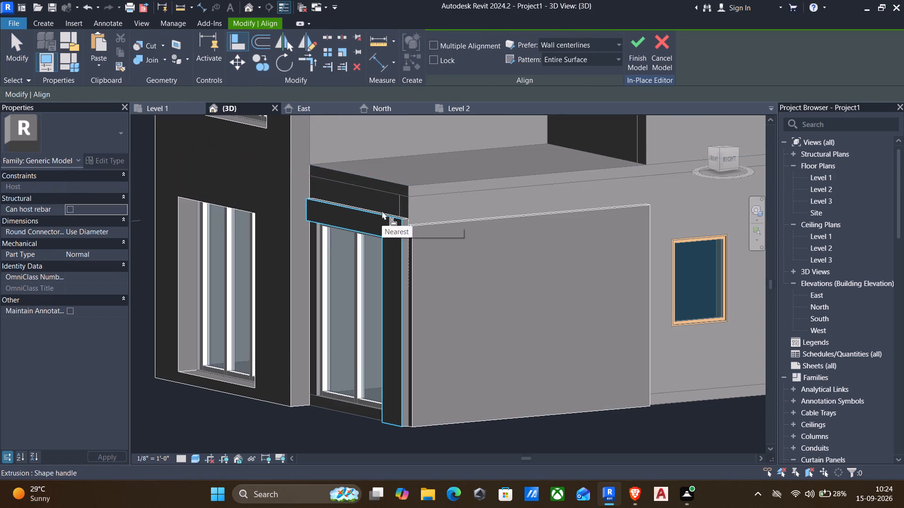
{"action": "scroll", "coordinate": [382, 211], "scroll_direction": "up", "scroll_amount": 6}
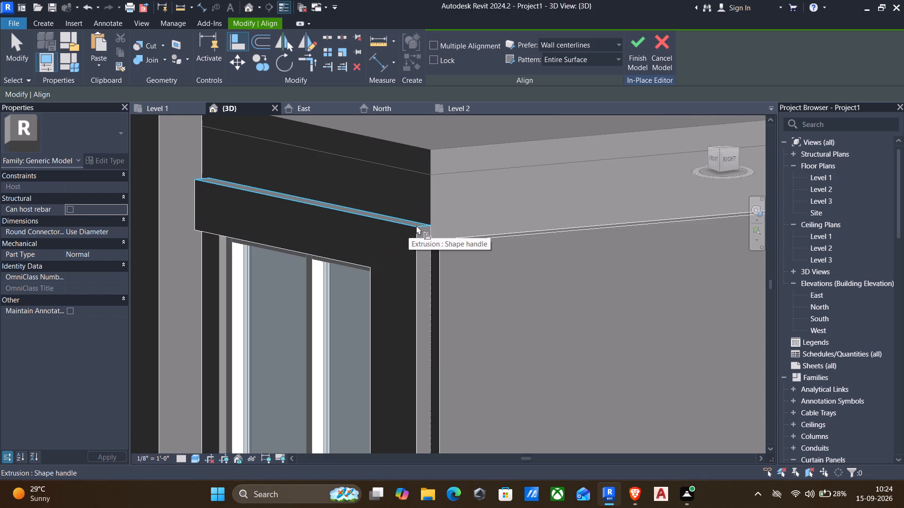
{"action": "left_click", "coordinate": [416, 225]}
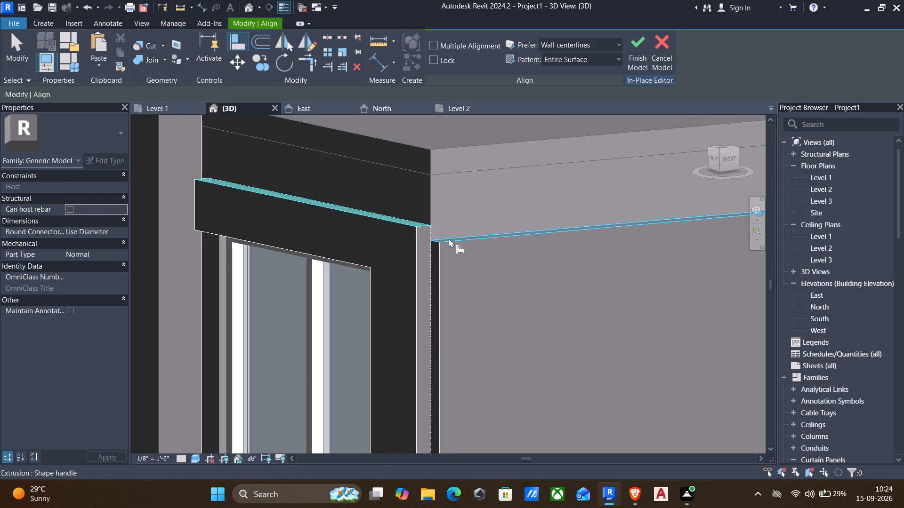
{"action": "left_click", "coordinate": [449, 238]}
{"action": "scroll", "coordinate": [453, 246], "scroll_direction": "down", "scroll_amount": 1}
{"action": "key", "text": "Escape"}
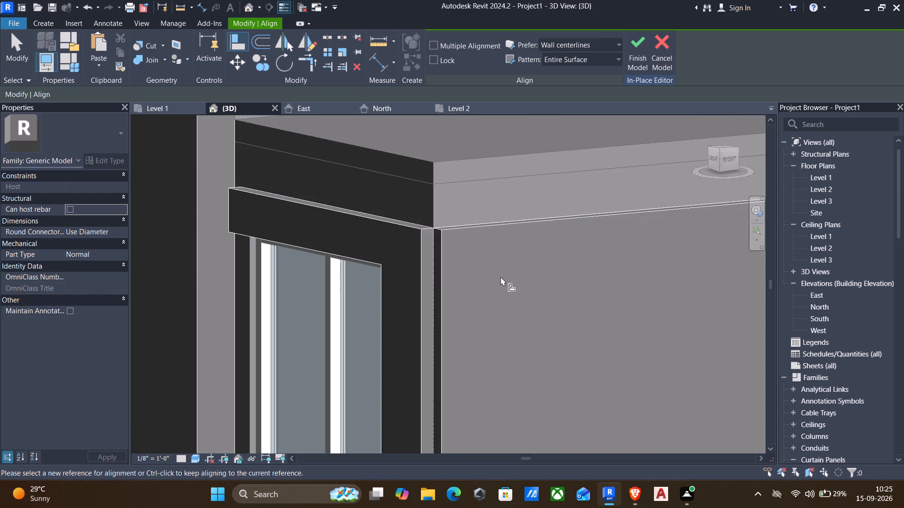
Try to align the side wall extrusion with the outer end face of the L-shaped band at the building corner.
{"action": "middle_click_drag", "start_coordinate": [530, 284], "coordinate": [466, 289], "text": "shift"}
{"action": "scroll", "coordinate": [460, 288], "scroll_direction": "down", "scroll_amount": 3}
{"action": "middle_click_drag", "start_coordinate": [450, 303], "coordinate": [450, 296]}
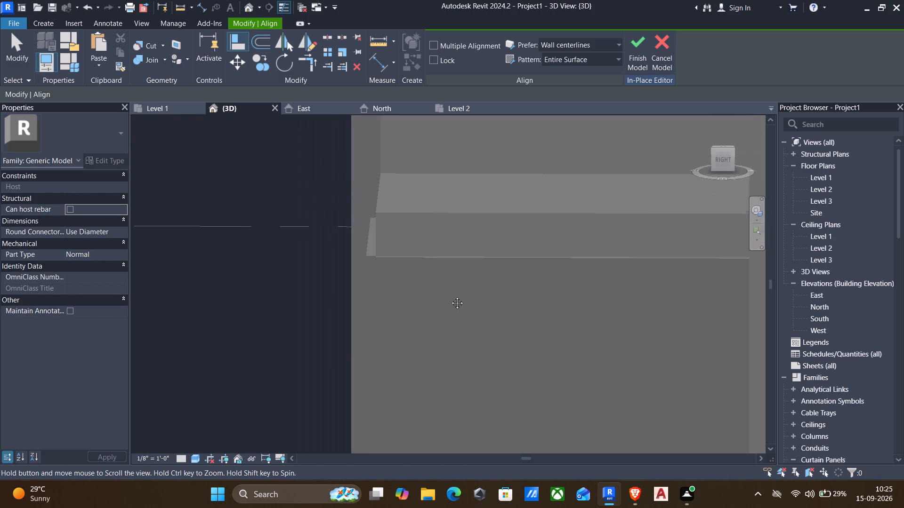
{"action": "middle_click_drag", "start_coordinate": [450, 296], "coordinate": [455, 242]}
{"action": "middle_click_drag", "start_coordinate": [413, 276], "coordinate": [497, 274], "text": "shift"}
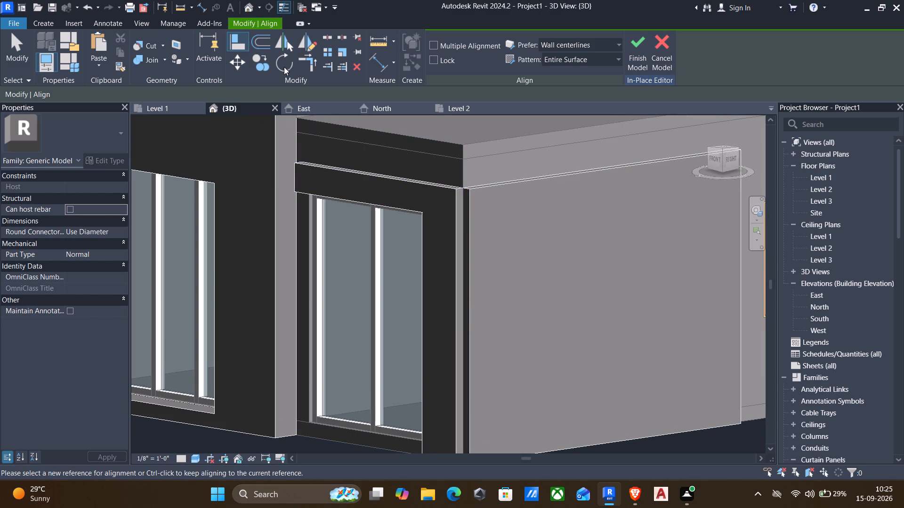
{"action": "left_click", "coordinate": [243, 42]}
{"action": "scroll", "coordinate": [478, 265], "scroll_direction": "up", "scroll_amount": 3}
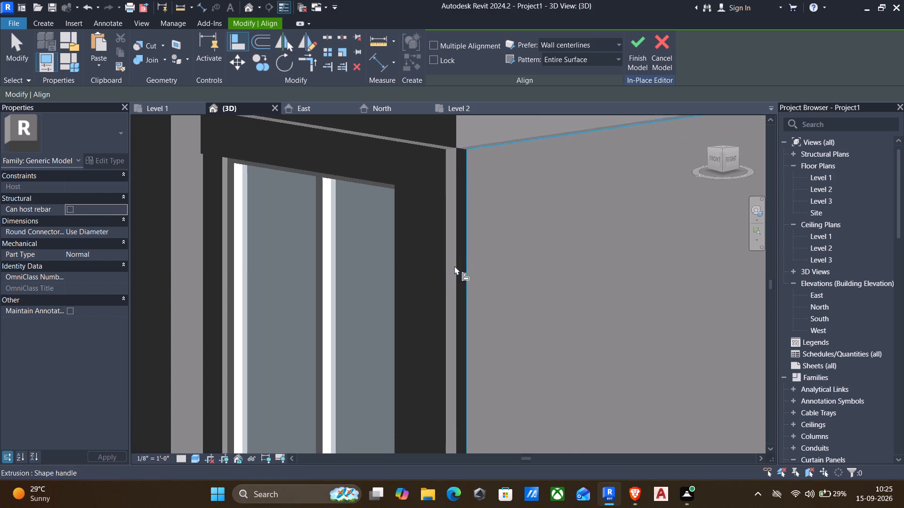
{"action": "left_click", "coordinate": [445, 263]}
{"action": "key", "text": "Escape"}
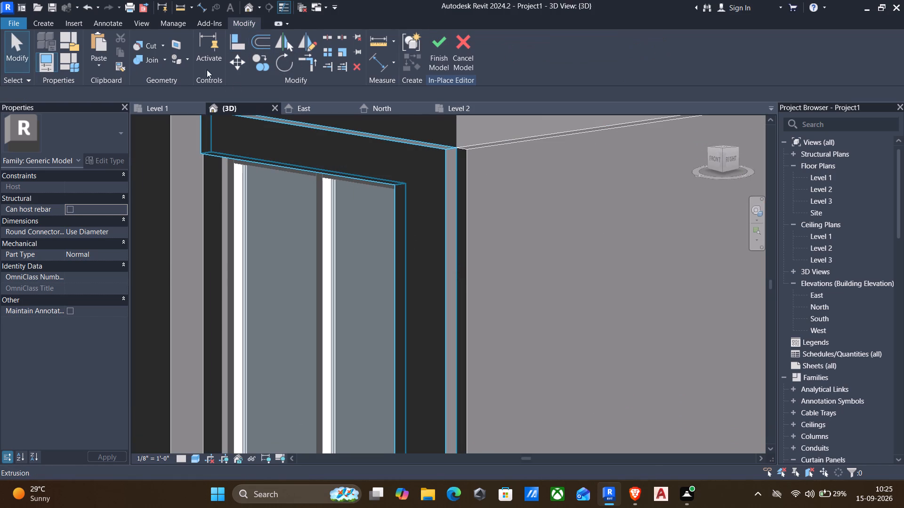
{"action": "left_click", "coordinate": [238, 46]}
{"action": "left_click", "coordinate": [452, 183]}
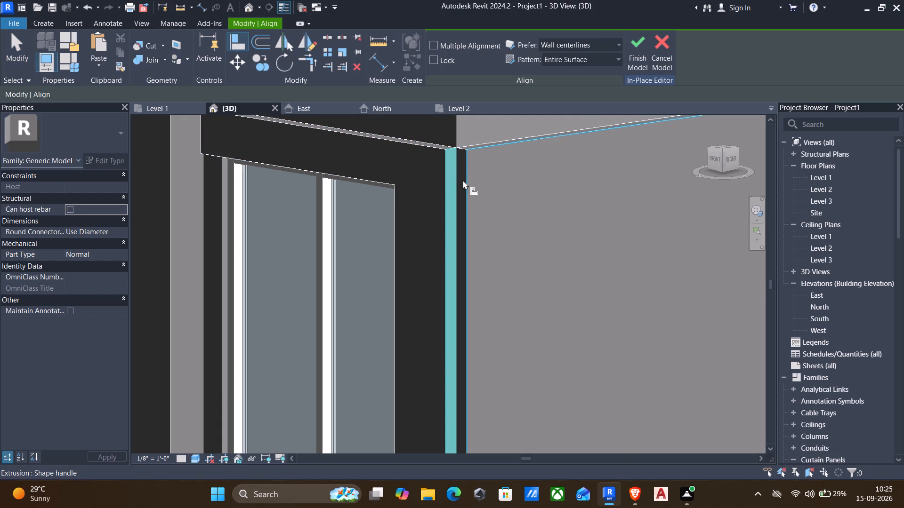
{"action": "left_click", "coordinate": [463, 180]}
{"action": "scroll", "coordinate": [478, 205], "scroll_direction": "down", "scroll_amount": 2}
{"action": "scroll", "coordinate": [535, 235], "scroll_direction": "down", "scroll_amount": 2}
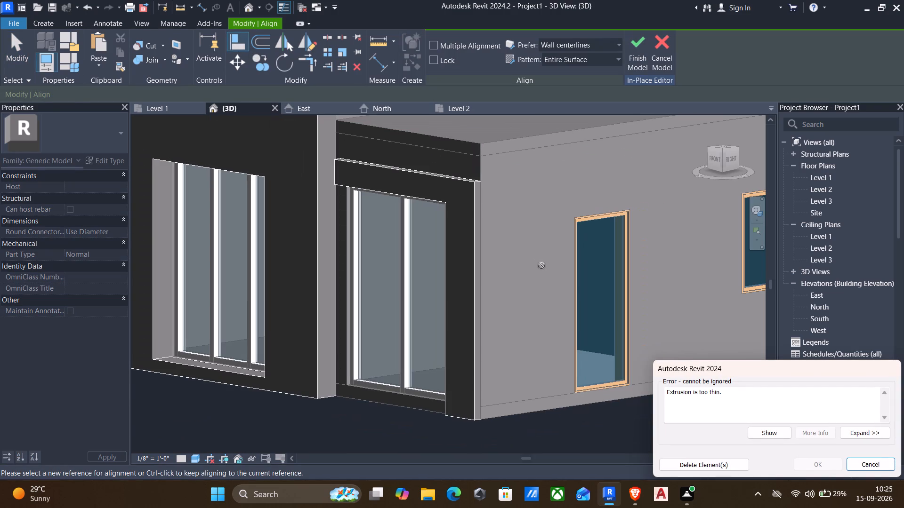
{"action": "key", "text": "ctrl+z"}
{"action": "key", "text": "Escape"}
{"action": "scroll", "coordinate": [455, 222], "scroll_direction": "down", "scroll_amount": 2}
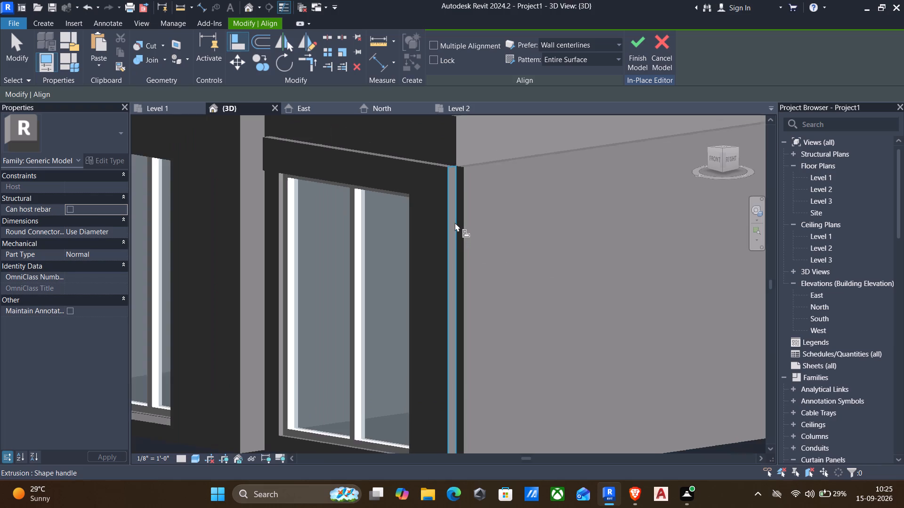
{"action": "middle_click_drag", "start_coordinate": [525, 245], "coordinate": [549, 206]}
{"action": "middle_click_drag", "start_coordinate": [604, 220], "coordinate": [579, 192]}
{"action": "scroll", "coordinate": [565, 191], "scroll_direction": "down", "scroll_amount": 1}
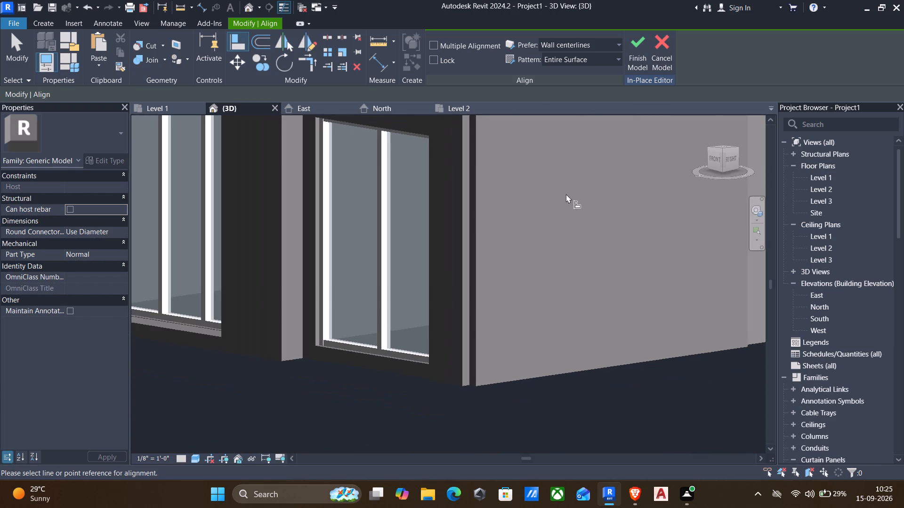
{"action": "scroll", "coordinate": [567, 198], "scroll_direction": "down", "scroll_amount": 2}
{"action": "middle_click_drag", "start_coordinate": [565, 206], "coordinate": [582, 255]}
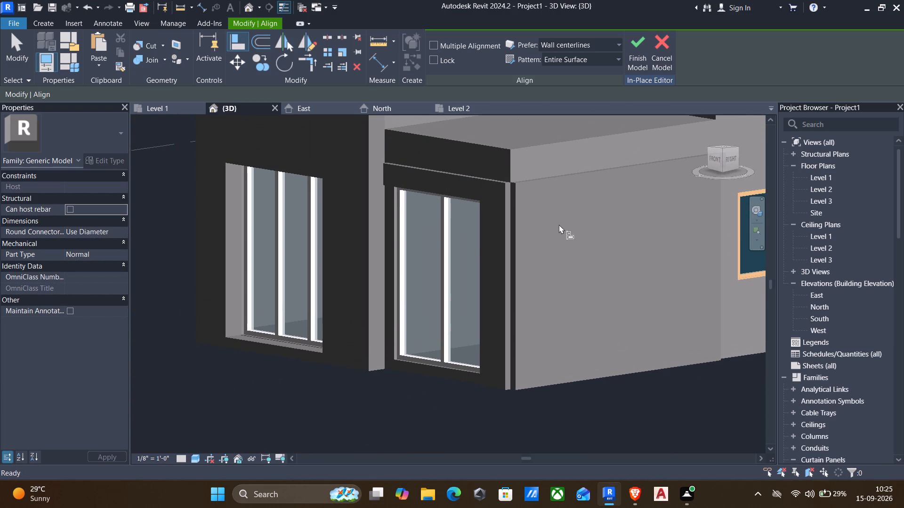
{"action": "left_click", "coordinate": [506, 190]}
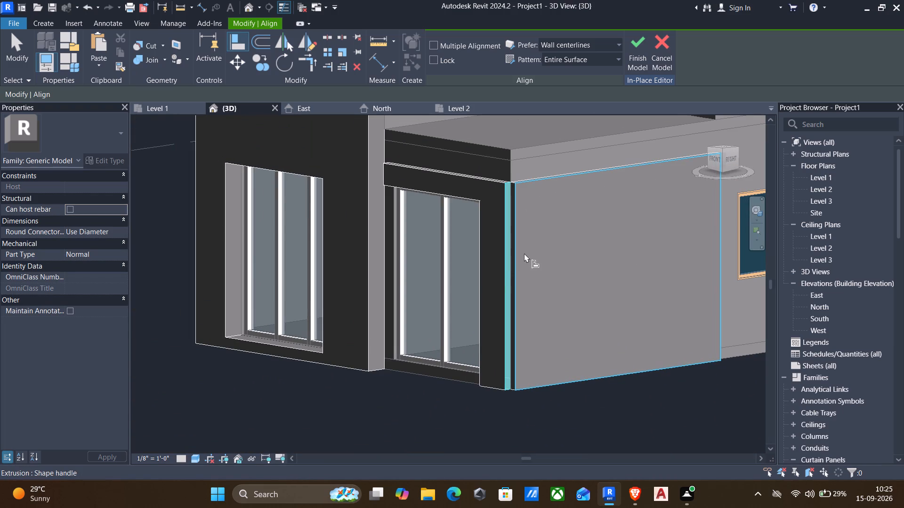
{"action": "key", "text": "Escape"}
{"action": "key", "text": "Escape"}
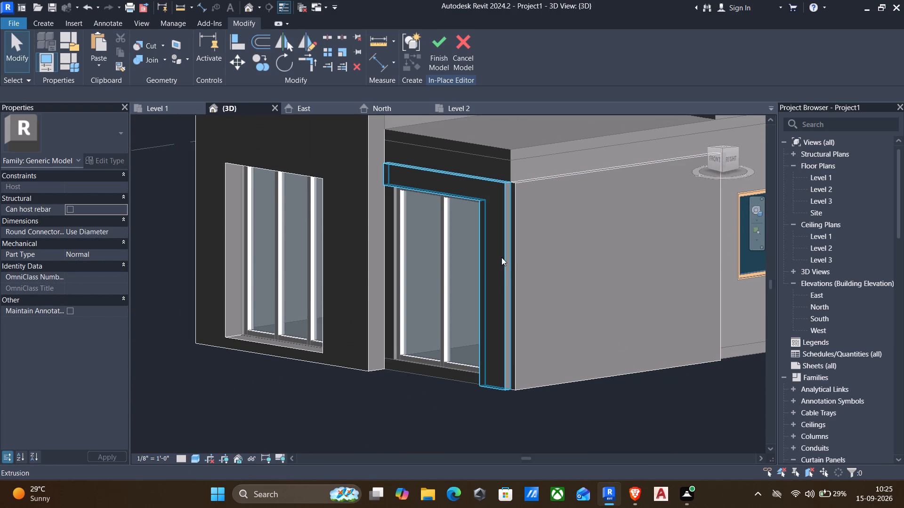
Stretch the L-shaped band past the building corner and align its end with the side wall extrusion's outer face.
{"action": "left_click", "coordinate": [505, 254]}
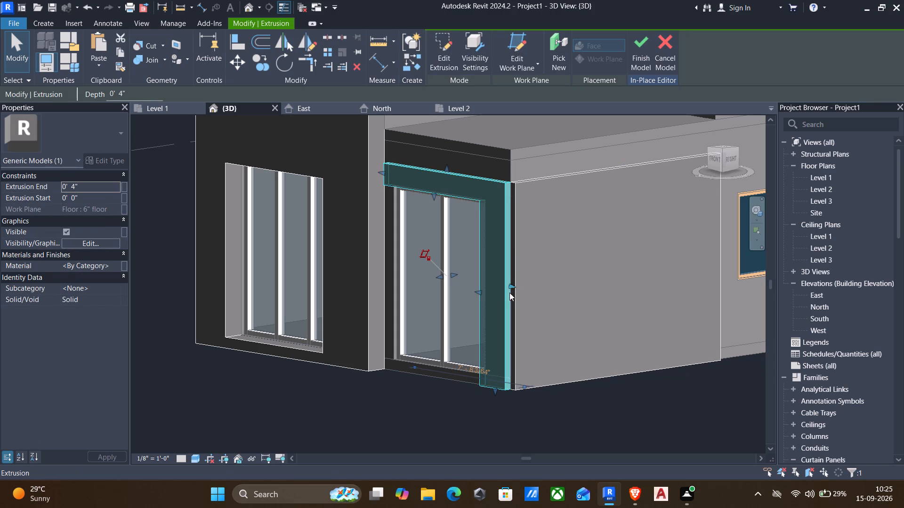
{"action": "left_click_drag", "start_coordinate": [508, 286], "coordinate": [525, 284]}
{"action": "key", "text": "Escape"}
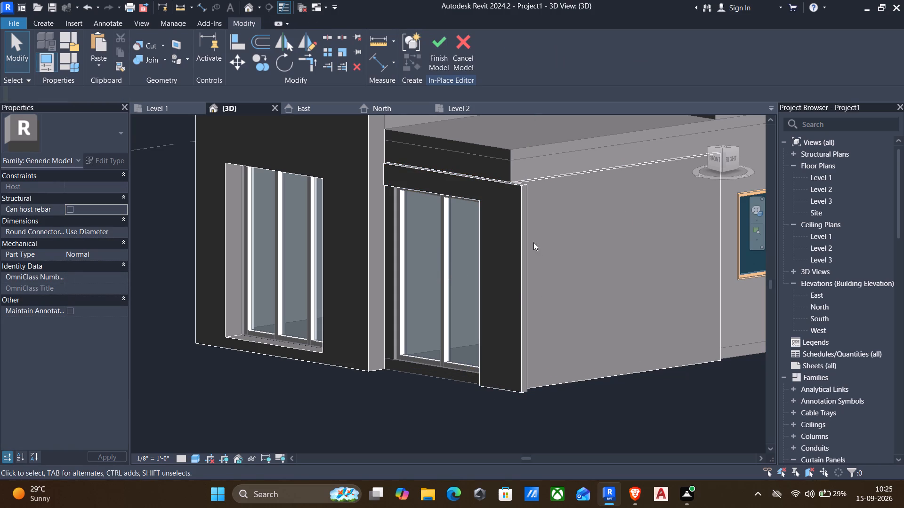
{"action": "left_click", "coordinate": [239, 46]}
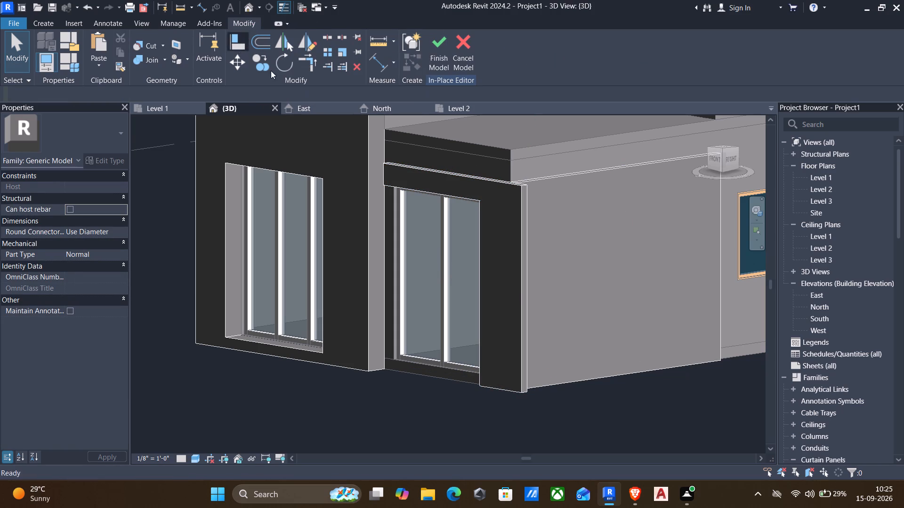
{"action": "left_click", "coordinate": [539, 180]}
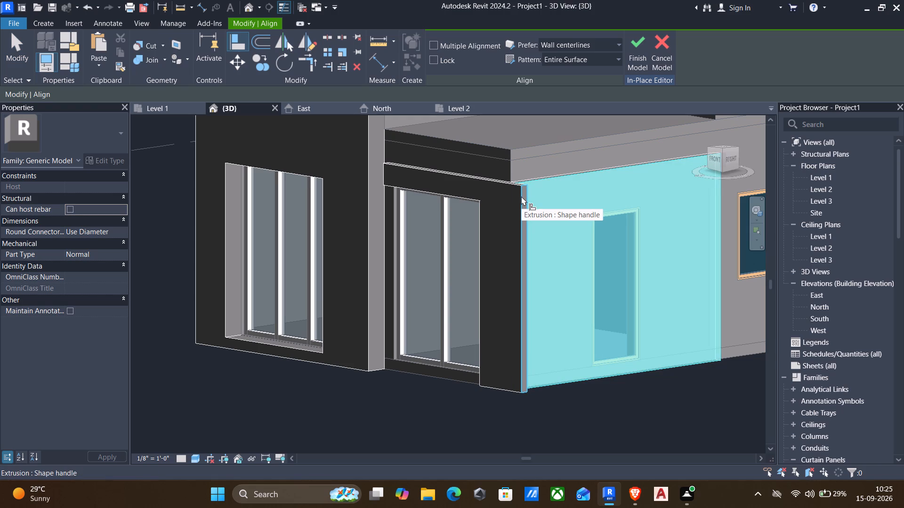
{"action": "left_click", "coordinate": [521, 196]}
{"action": "key", "text": "Escape"}
Start a new extrusion using the 6" floor's front face above the storefront as its work plane.
{"action": "scroll", "coordinate": [543, 314], "scroll_direction": "down", "scroll_amount": 2}
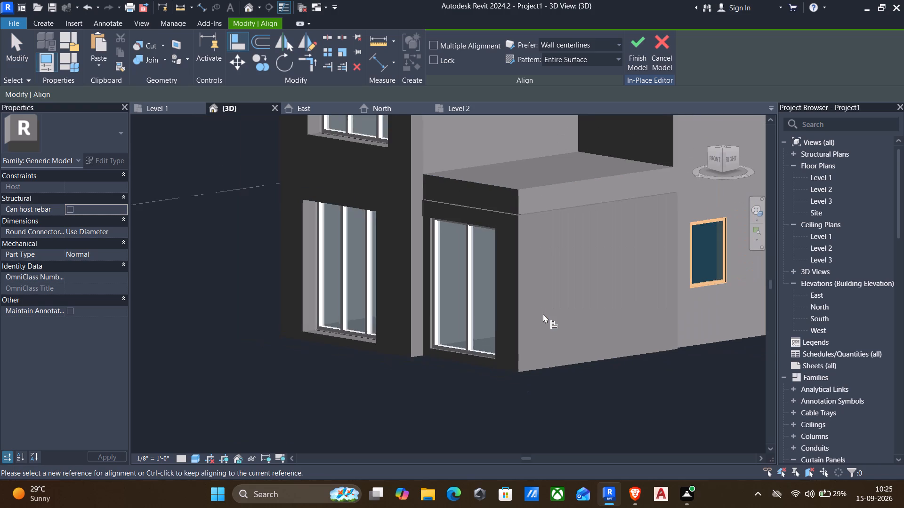
{"action": "middle_click_drag", "start_coordinate": [543, 319], "coordinate": [474, 327], "text": "shift"}
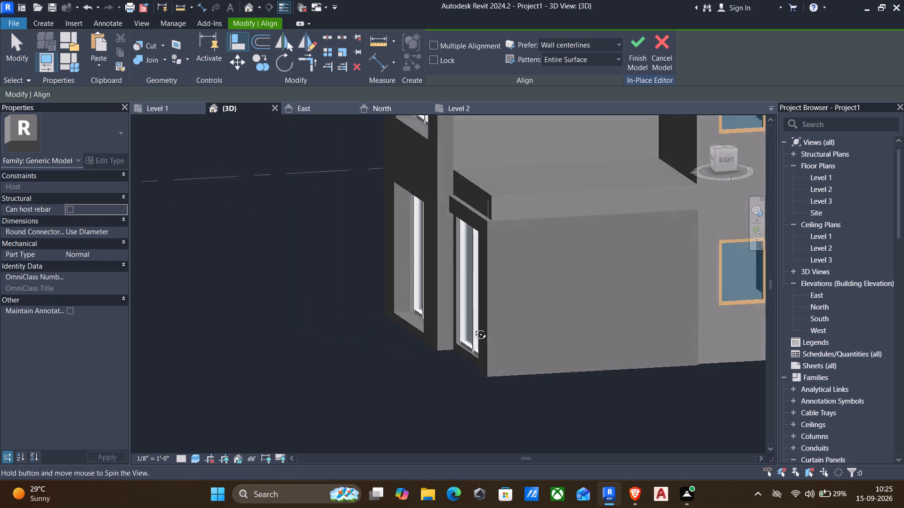
{"action": "middle_click_drag", "start_coordinate": [474, 327], "coordinate": [635, 312], "text": "shift"}
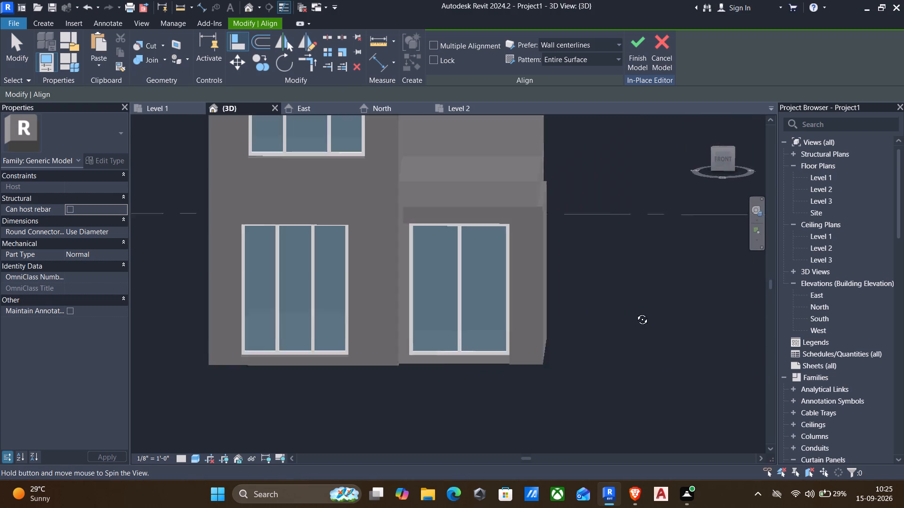
{"action": "middle_click_drag", "start_coordinate": [635, 312], "coordinate": [566, 346], "text": "shift"}
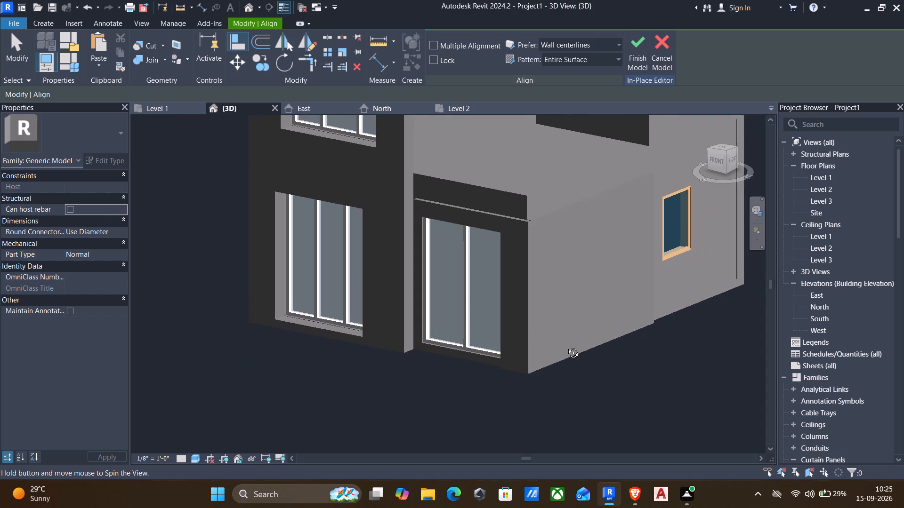
{"action": "middle_click_drag", "start_coordinate": [566, 346], "coordinate": [581, 344], "text": "shift"}
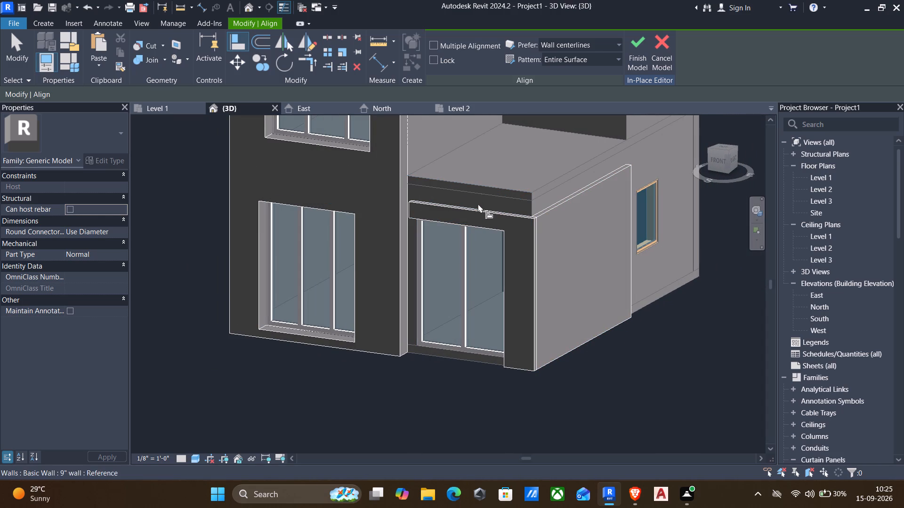
{"action": "left_click", "coordinate": [39, 22]}
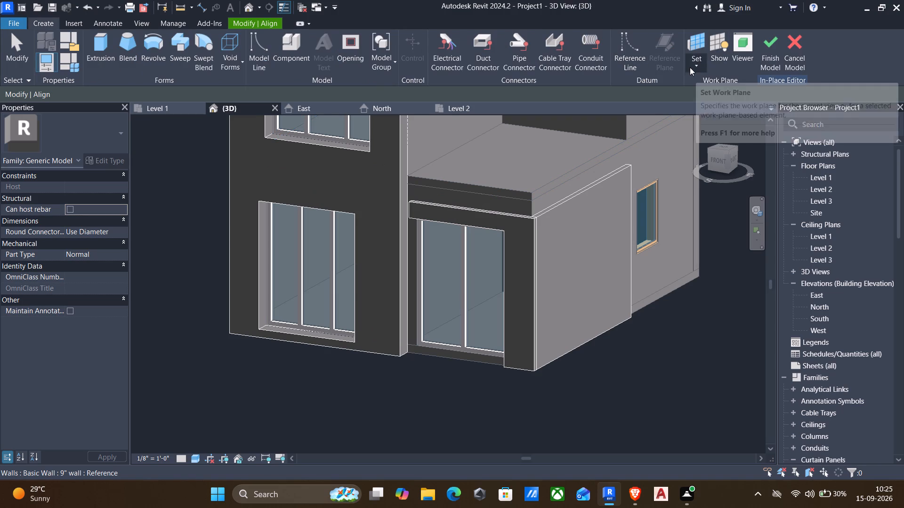
{"action": "left_click", "coordinate": [693, 63]}
{"action": "left_click", "coordinate": [710, 108]}
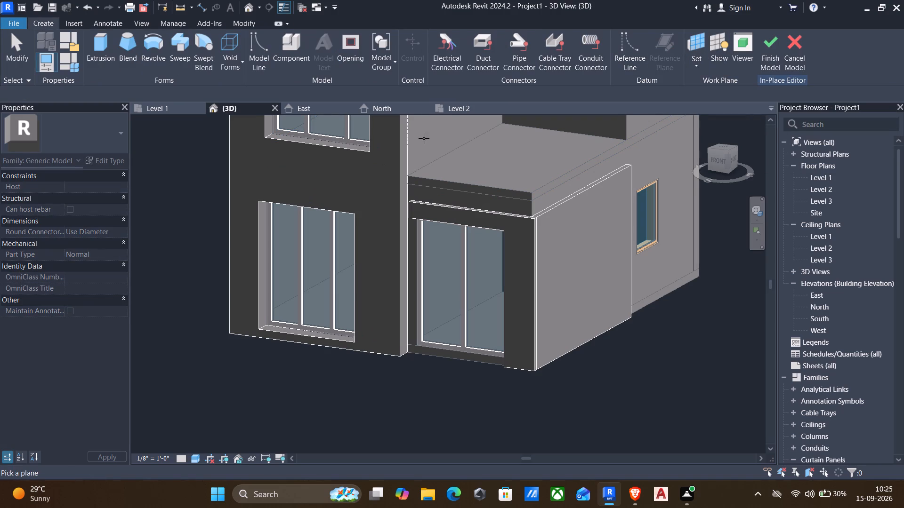
{"action": "left_click", "coordinate": [109, 50]}
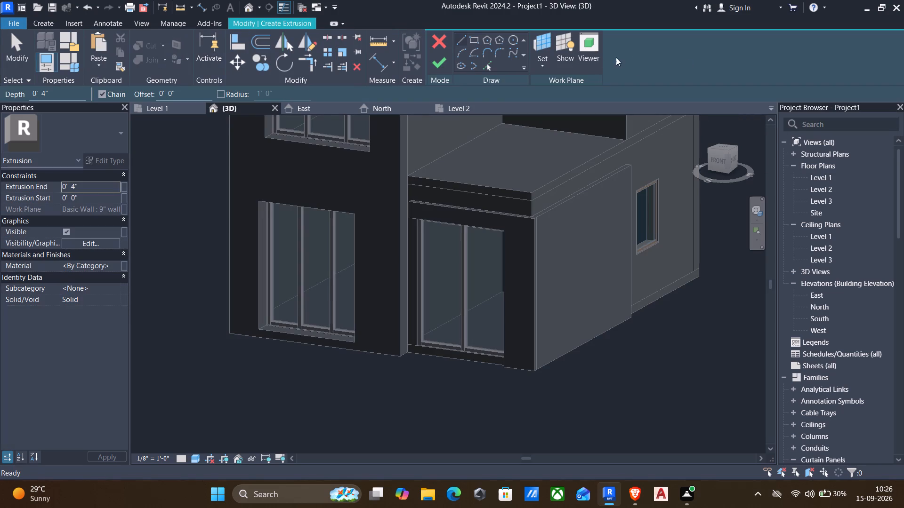
{"action": "left_click", "coordinate": [545, 67]}
{"action": "left_click", "coordinate": [567, 108]}
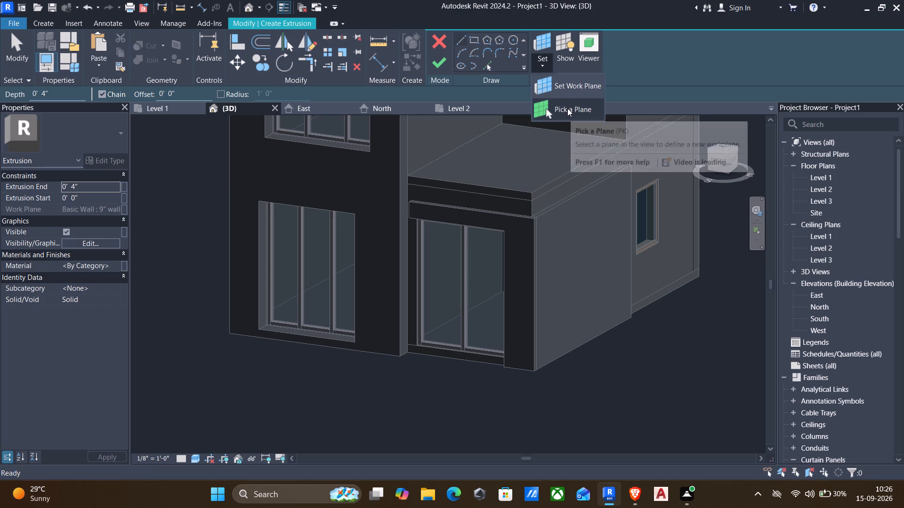
{"action": "scroll", "coordinate": [491, 189], "scroll_direction": "up", "scroll_amount": 2}
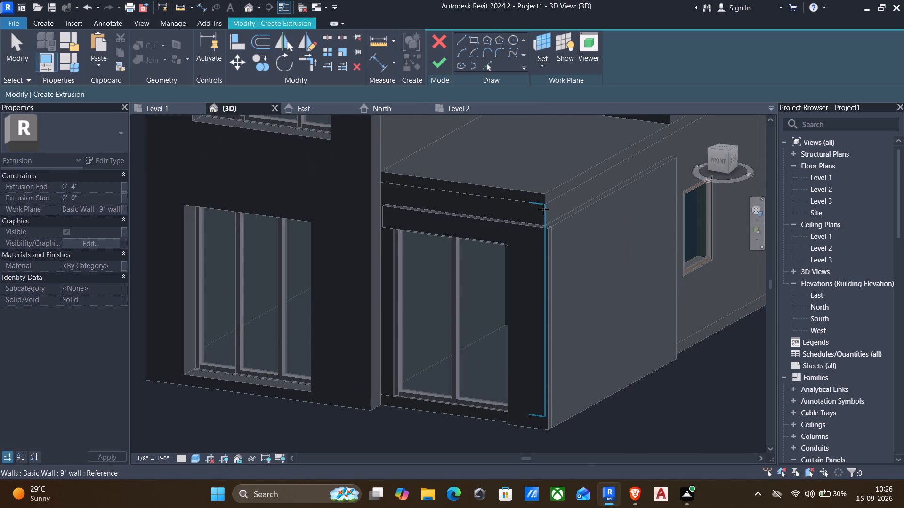
{"action": "scroll", "coordinate": [543, 209], "scroll_direction": "up", "scroll_amount": 3}
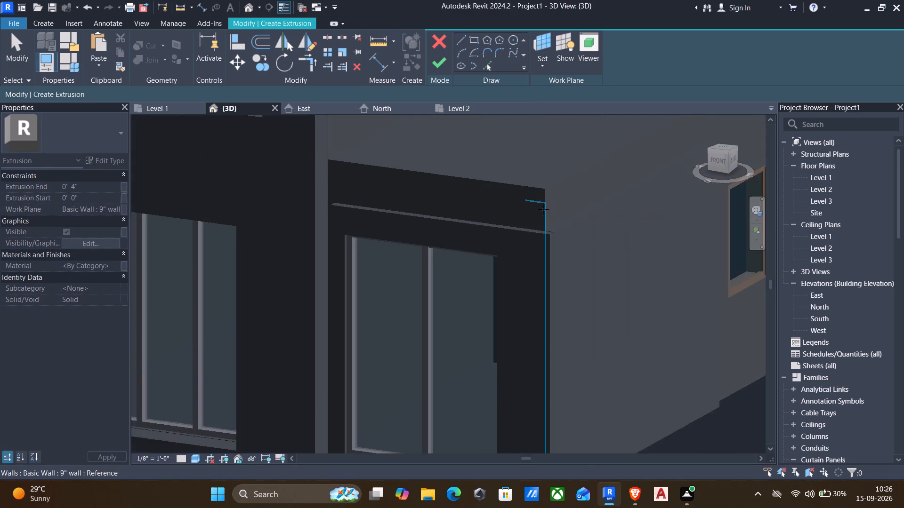
{"action": "left_click", "coordinate": [524, 188]}
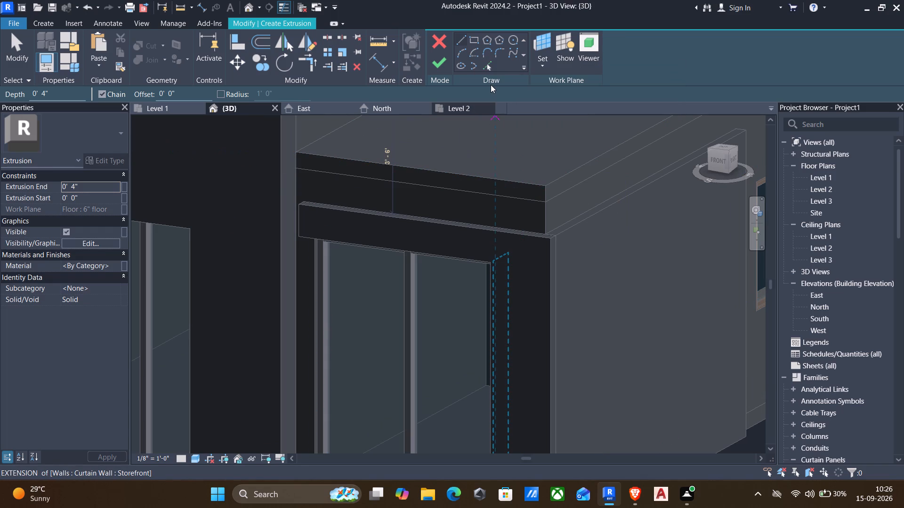
Sketch a 1'-0" high rectangle over the L-shaped band's horizontal strip, from its top inner corner to its outer edge at the storefront head.
{"action": "left_click", "coordinate": [471, 44]}
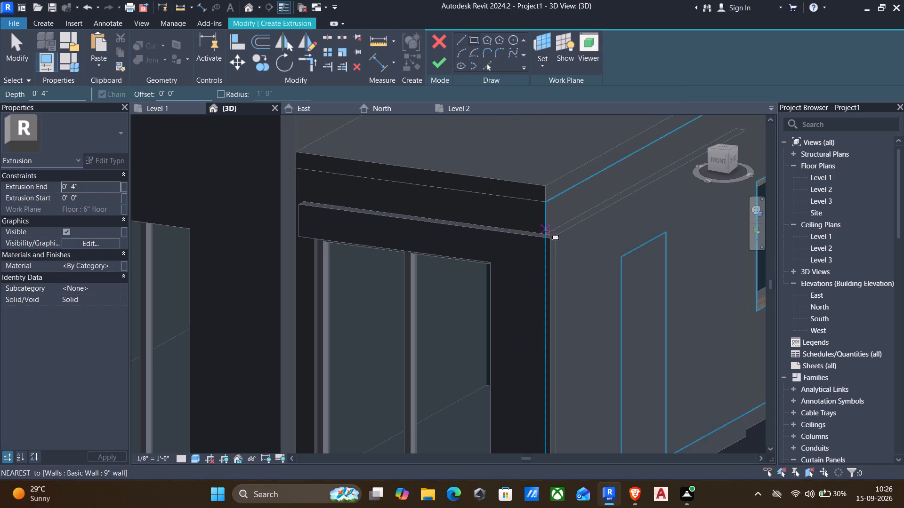
{"action": "scroll", "coordinate": [549, 237], "scroll_direction": "up", "scroll_amount": 4}
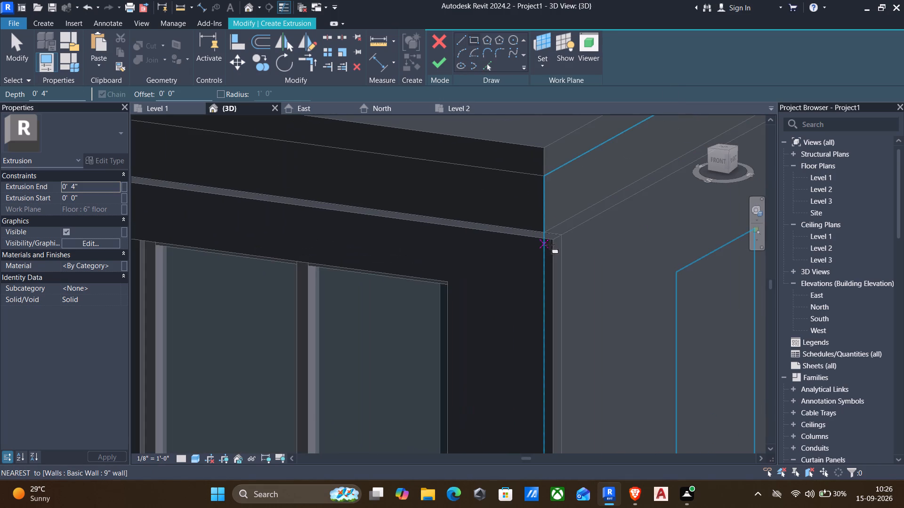
{"action": "scroll", "coordinate": [556, 240], "scroll_direction": "up", "scroll_amount": 2}
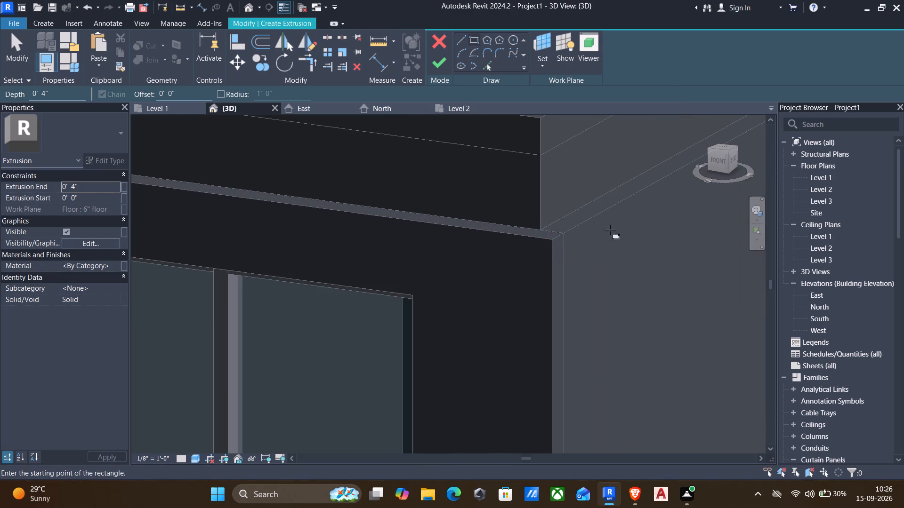
{"action": "left_click", "coordinate": [715, 161]}
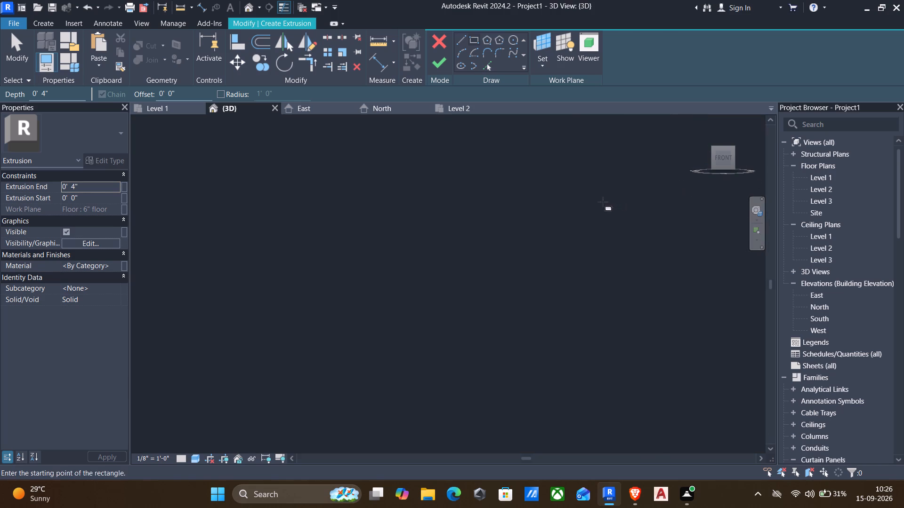
{"action": "scroll", "coordinate": [580, 212], "scroll_direction": "down", "scroll_amount": 1}
{"action": "scroll", "coordinate": [404, 286], "scroll_direction": "up", "scroll_amount": 11}
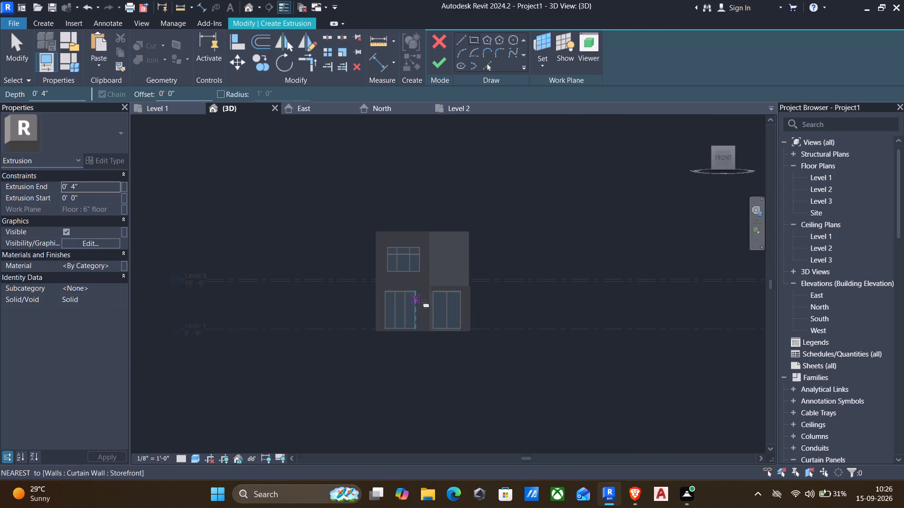
{"action": "scroll", "coordinate": [420, 299], "scroll_direction": "up", "scroll_amount": 14}
{"action": "middle_click_drag", "start_coordinate": [443, 289], "coordinate": [373, 300]}
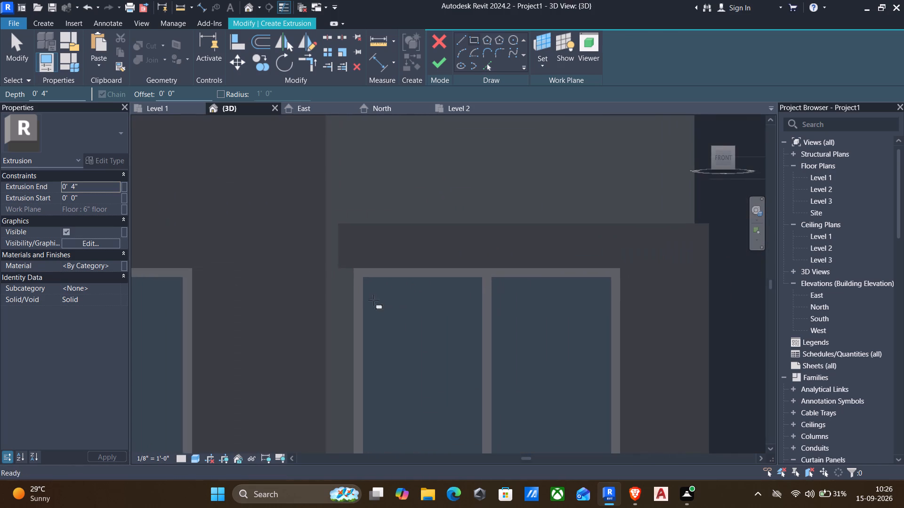
{"action": "left_click", "coordinate": [339, 225]}
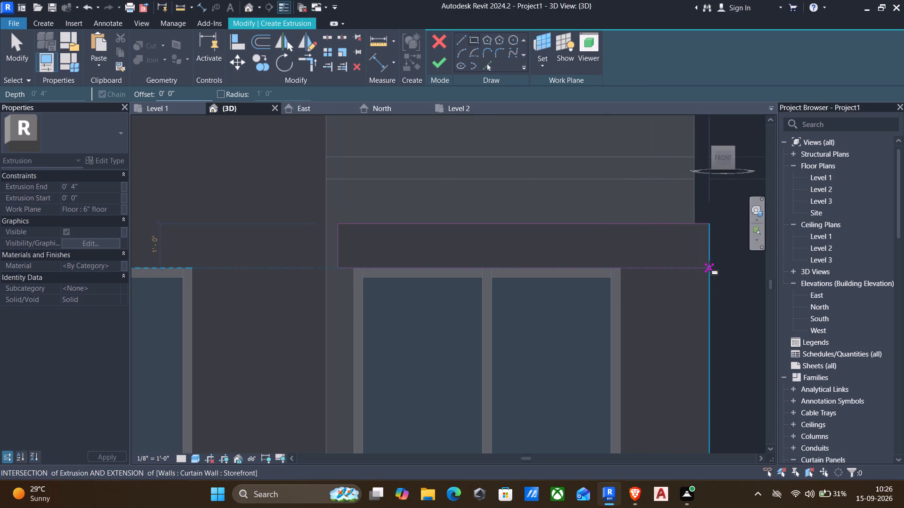
{"action": "left_click", "coordinate": [709, 266]}
{"action": "key", "text": "Escape"}
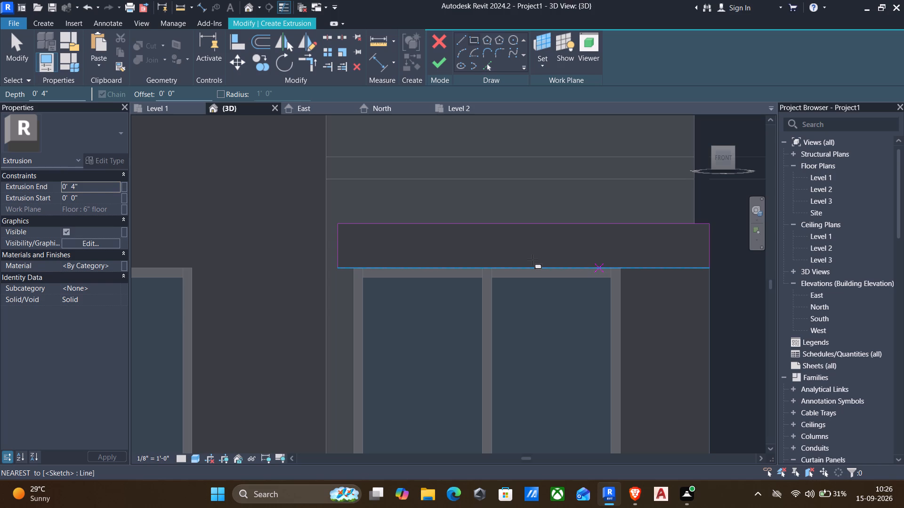
Set the new extrusion's end to 9" and finish the extrusion.
{"action": "left_click", "coordinate": [81, 185]}
{"action": "left_click_drag", "start_coordinate": [81, 185], "coordinate": [33, 183]}
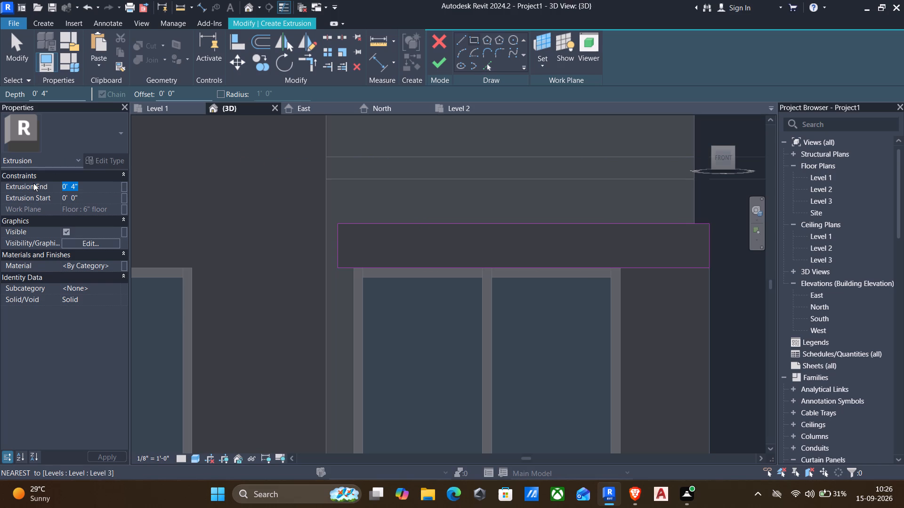
{"action": "type", "text": "9\""}
{"action": "key", "text": "Return"}
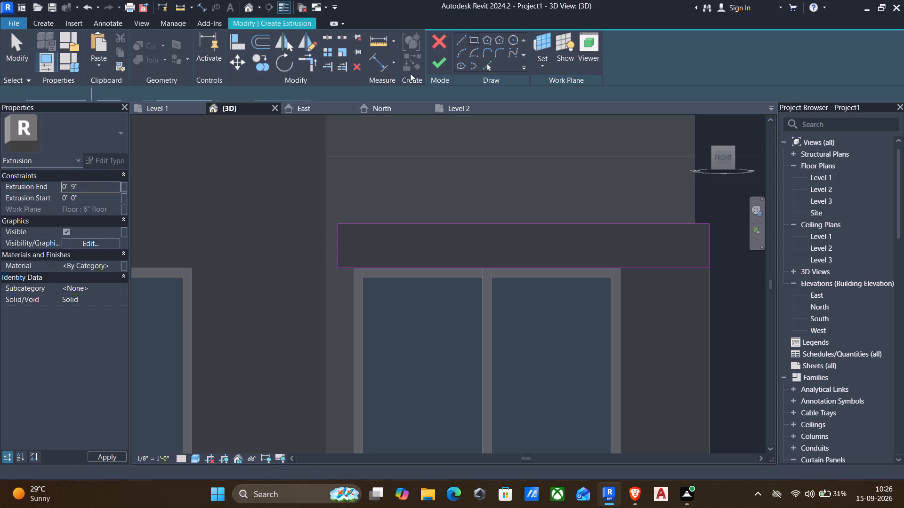
{"action": "left_click", "coordinate": [442, 57]}
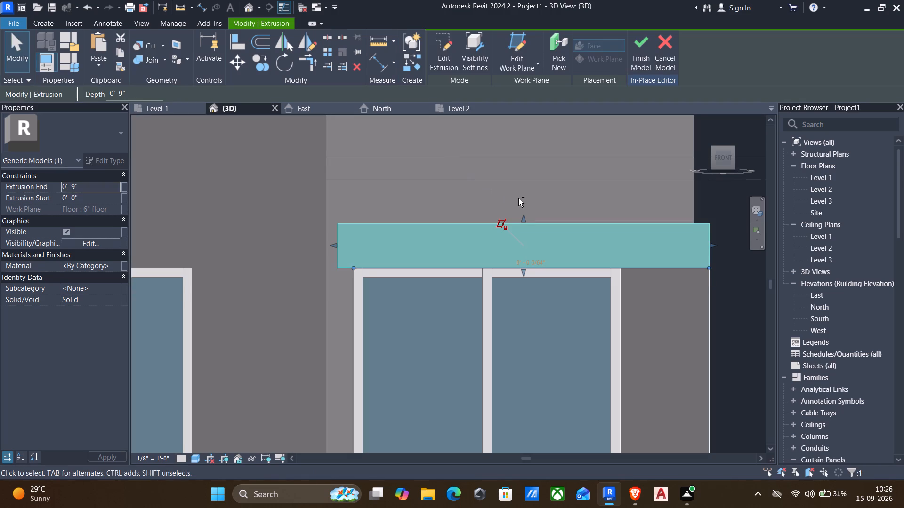
Set the extrusion end of the tall front wall panel beside the corner storefront to 6".
{"action": "middle_click_drag", "start_coordinate": [518, 198], "coordinate": [369, 222], "text": "shift"}
{"action": "key", "text": "Escape"}
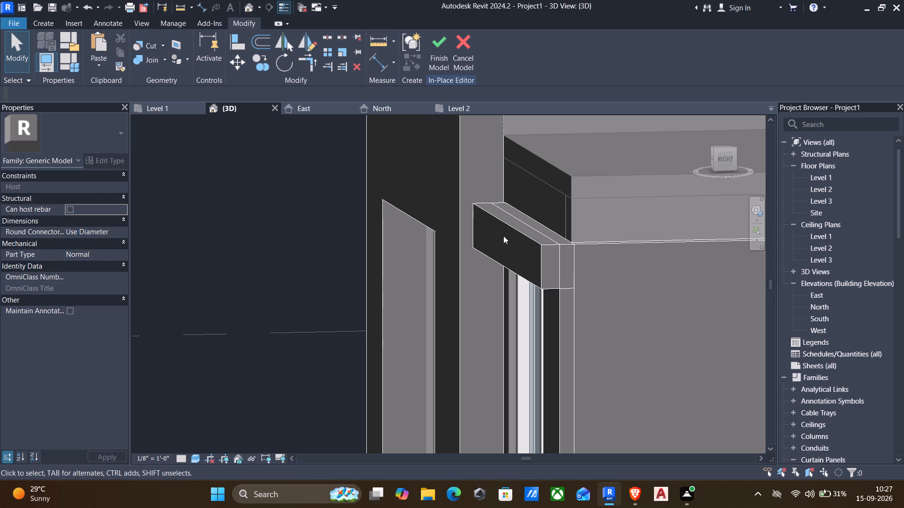
{"action": "left_click", "coordinate": [462, 266]}
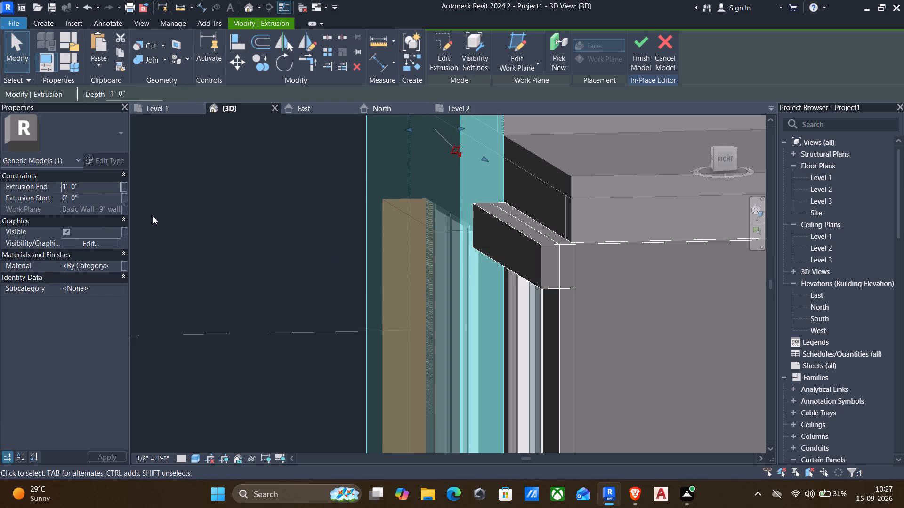
{"action": "left_click", "coordinate": [100, 186]}
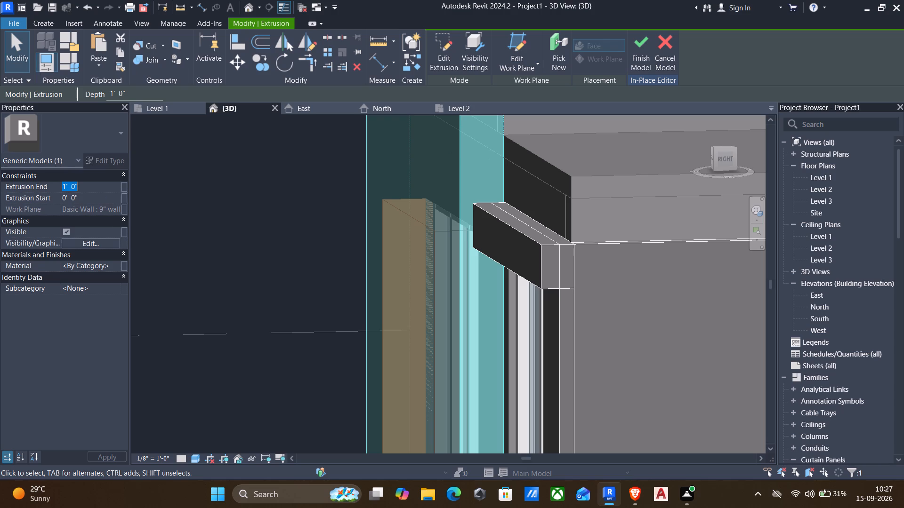
{"action": "type", "text": "6\""}
{"action": "key", "text": "Return"}
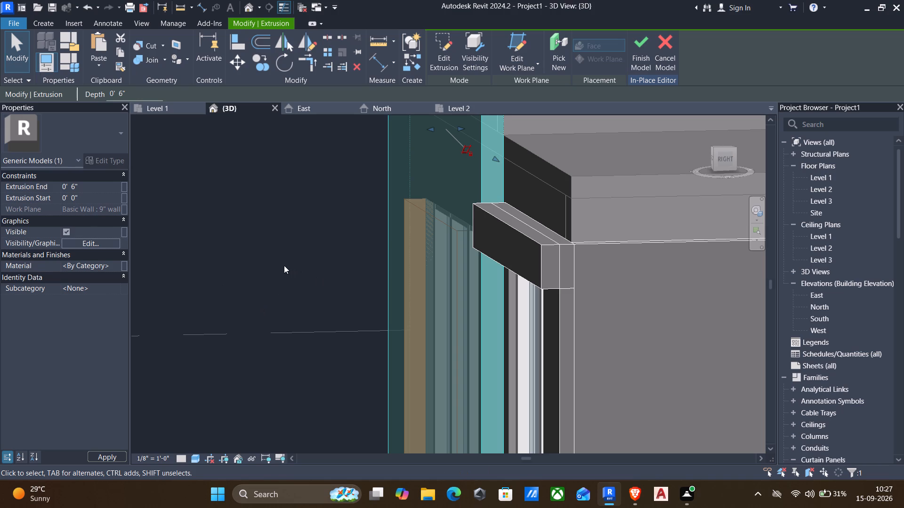
{"action": "key", "text": "Escape"}
Nudge the 9" deep extrusion upward until it sits on top of the L-shaped band over the corner storefront.
{"action": "middle_click_drag", "start_coordinate": [297, 285], "coordinate": [357, 281], "text": "shift"}
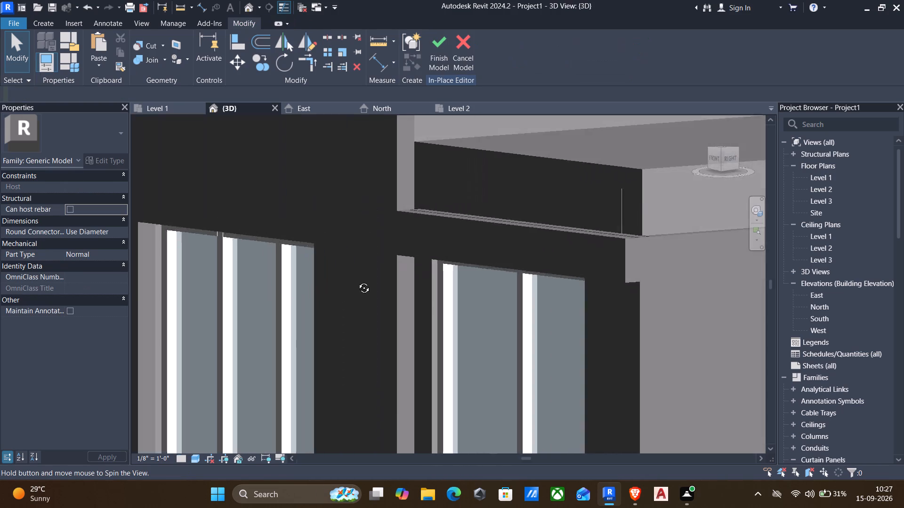
{"action": "middle_click_drag", "start_coordinate": [357, 281], "coordinate": [366, 311], "text": "shift"}
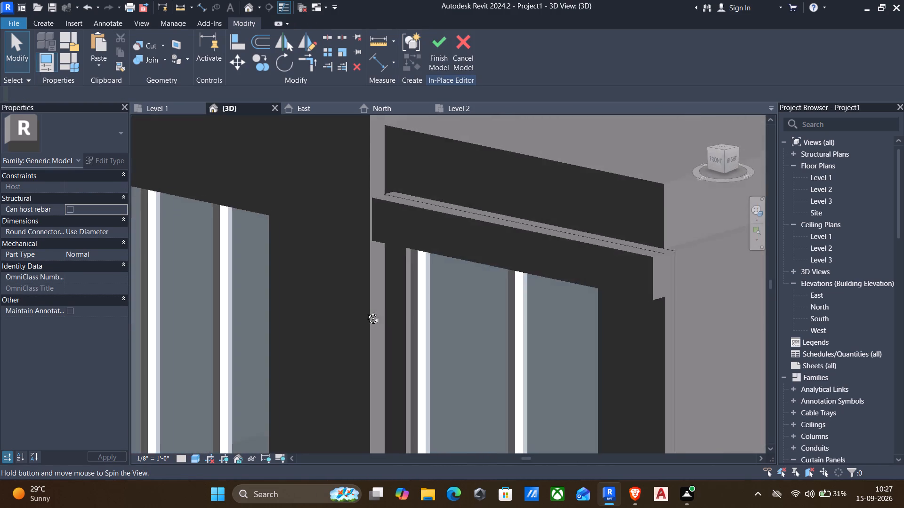
{"action": "middle_click_drag", "start_coordinate": [366, 311], "coordinate": [489, 264], "text": "shift"}
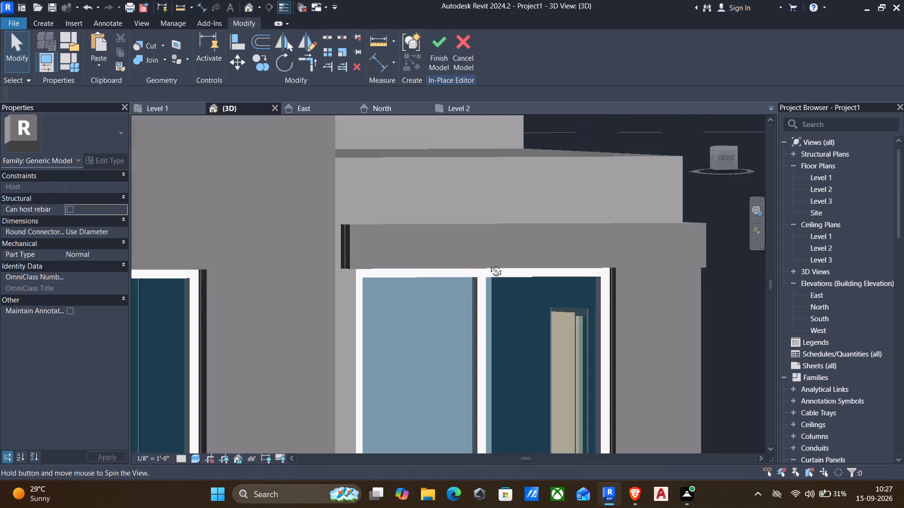
{"action": "middle_click_drag", "start_coordinate": [489, 264], "coordinate": [501, 290], "text": "shift"}
{"action": "scroll", "coordinate": [501, 290], "scroll_direction": "down", "scroll_amount": 2}
{"action": "middle_click_drag", "start_coordinate": [519, 258], "coordinate": [485, 261], "text": "shift"}
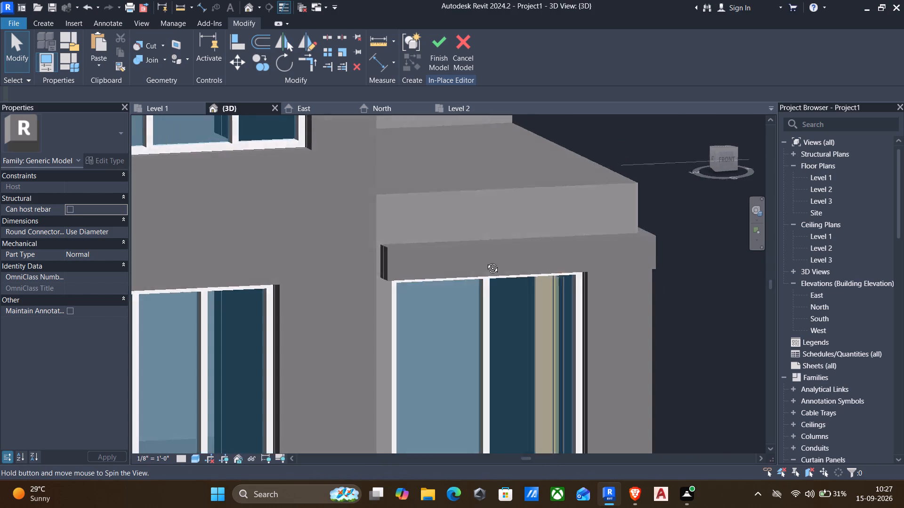
{"action": "middle_click_drag", "start_coordinate": [485, 261], "coordinate": [327, 263], "text": "shift"}
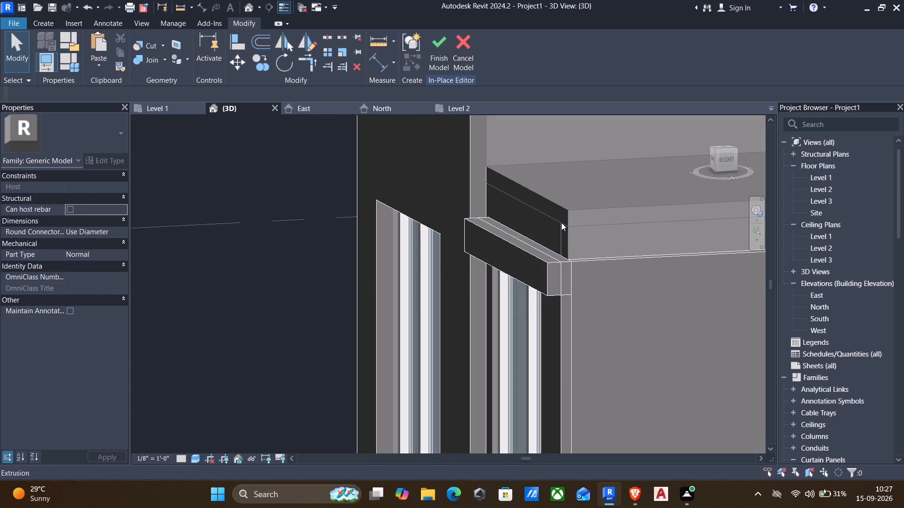
{"action": "scroll", "coordinate": [520, 275], "scroll_direction": "down", "scroll_amount": 2}
{"action": "middle_click_drag", "start_coordinate": [462, 315], "coordinate": [542, 301], "text": "shift"}
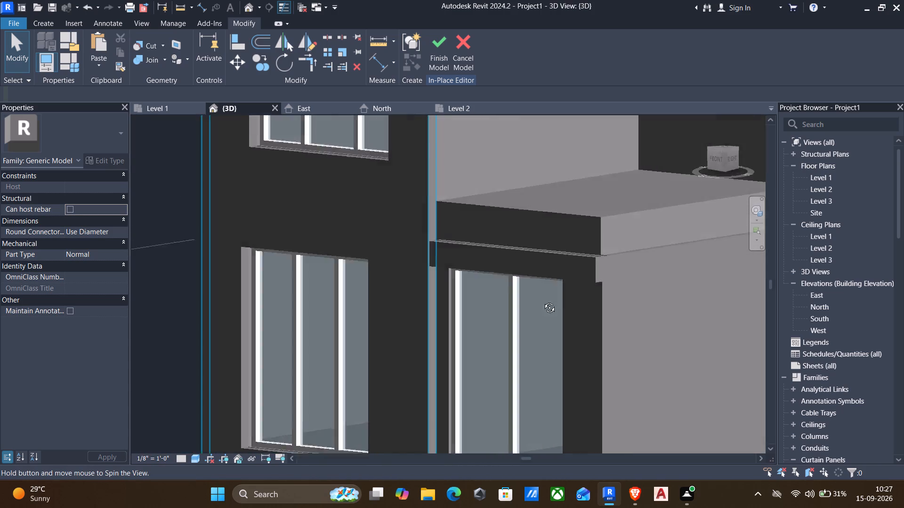
{"action": "middle_click_drag", "start_coordinate": [542, 301], "coordinate": [532, 327], "text": "shift"}
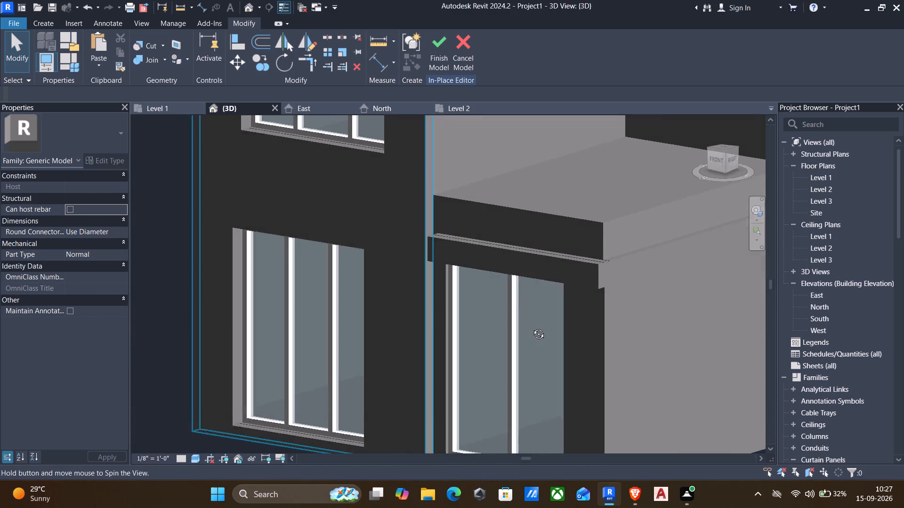
{"action": "middle_click_drag", "start_coordinate": [532, 327], "coordinate": [553, 340], "text": "shift"}
{"action": "left_click", "coordinate": [550, 256]}
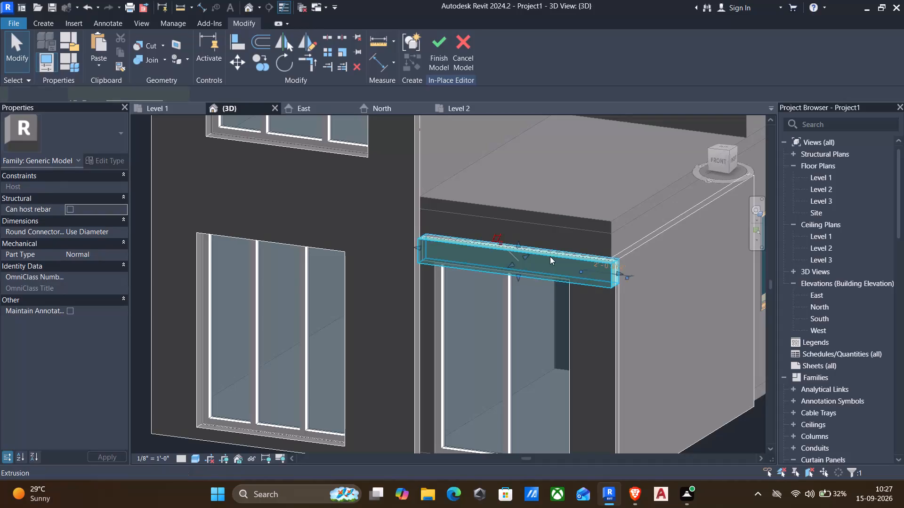
{"action": "scroll", "coordinate": [556, 259], "scroll_direction": "down", "scroll_amount": 1}
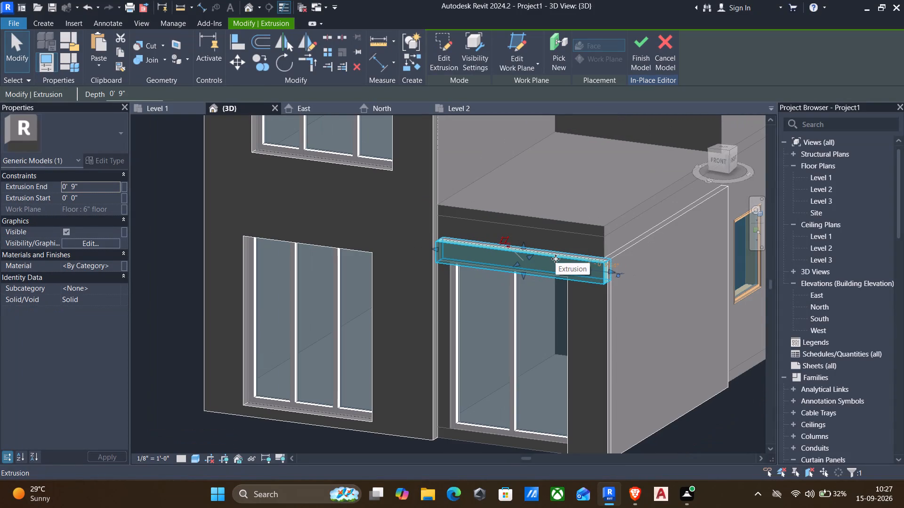
{"action": "key", "text": "Up"}
{"action": "key", "text": "Up"}
{"action": "key", "text": "Up"}
{"action": "key", "text": "Up"}
{"action": "key", "text": "Up"}
{"action": "key", "text": "Up"}
{"action": "key", "text": "Up"}
{"action": "key", "text": "Up"}
{"action": "key", "text": "Up"}
{"action": "key", "text": "Up"}
{"action": "key", "text": "Up"}
{"action": "key", "text": "Up"}
{"action": "key", "text": "Up"}
{"action": "key", "text": "Up"}
{"action": "key", "text": "Up"}
{"action": "key", "text": "Up"}
{"action": "key", "text": "Up"}
{"action": "key", "text": "Up"}
{"action": "key", "text": "Up"}
{"action": "key", "text": "Up"}
{"action": "key", "text": "Up"}
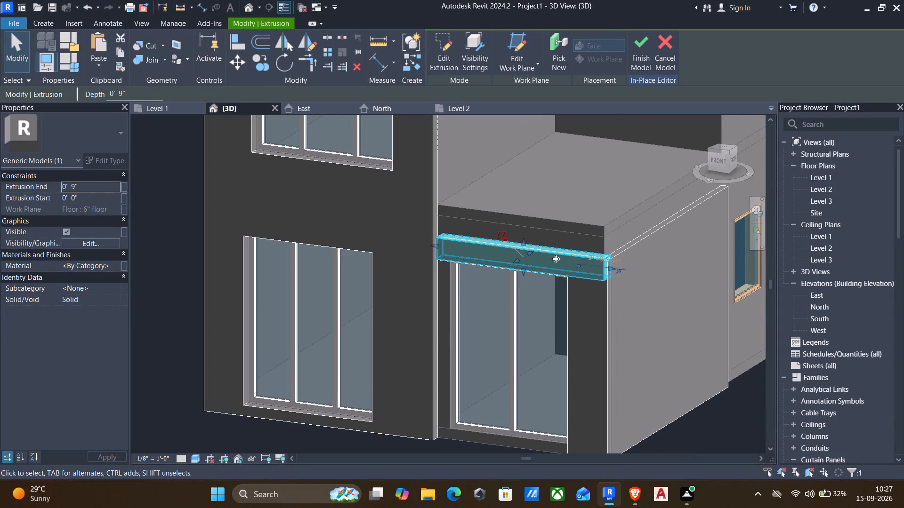
{"action": "key", "text": "Down"}
{"action": "key", "text": "Down"}
{"action": "key", "text": "Down"}
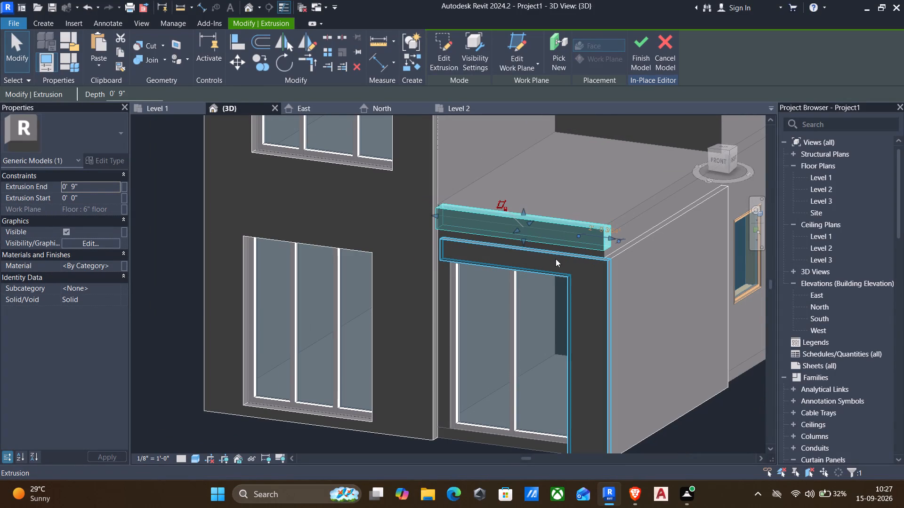
{"action": "key", "text": "Down"}
{"action": "key", "text": "Down"}
{"action": "key", "text": "Down"}
{"action": "key", "text": "Down"}
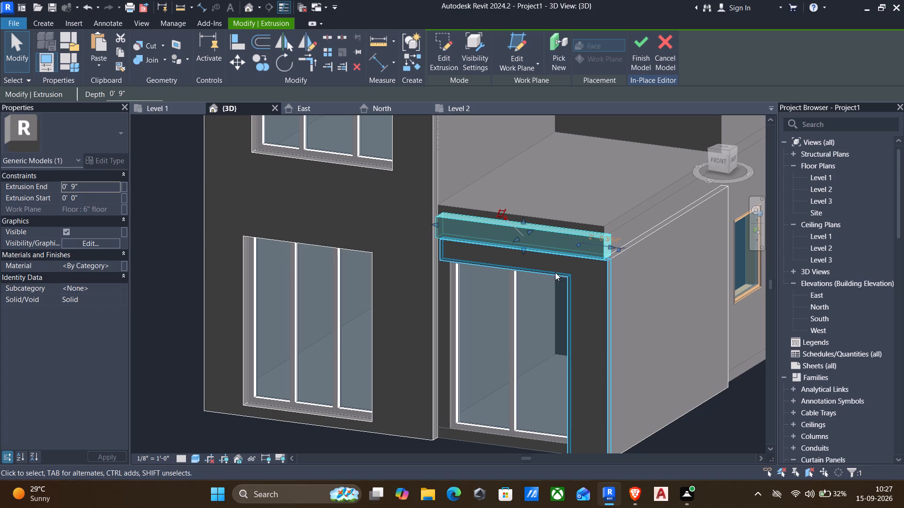
{"action": "middle_click_drag", "start_coordinate": [555, 272], "coordinate": [616, 258], "text": "shift"}
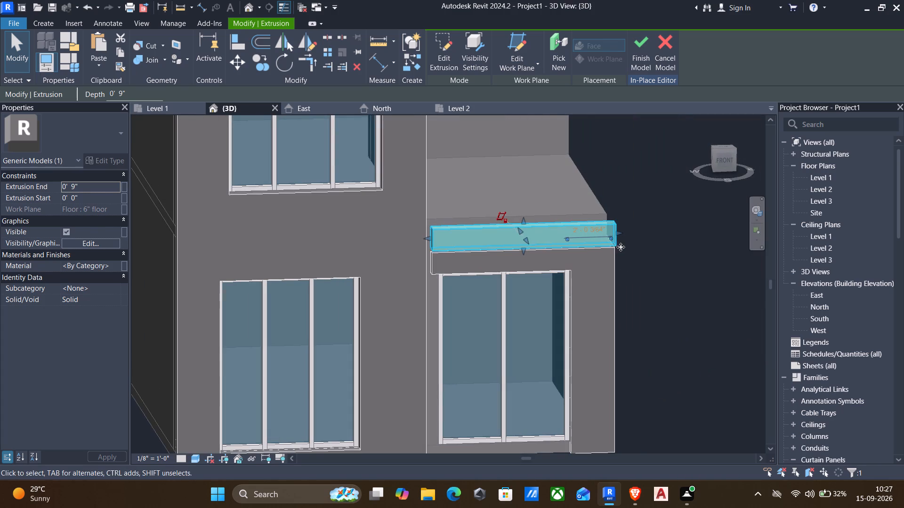
{"action": "key", "text": "Escape"}
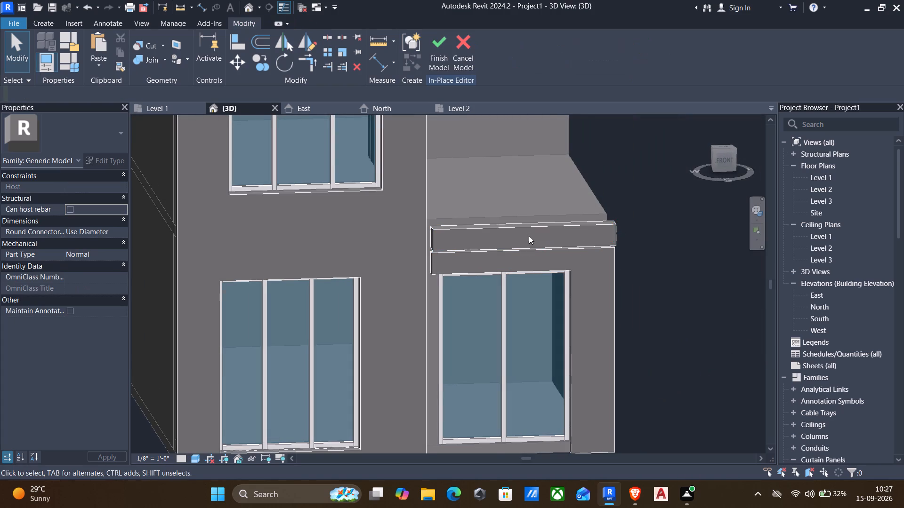
Align the L-shaped band's inner end face with the side face of the tall front wall panel.
{"action": "scroll", "coordinate": [529, 243], "scroll_direction": "up", "scroll_amount": 1}
{"action": "scroll", "coordinate": [463, 261], "scroll_direction": "up", "scroll_amount": 1, "text": "shift"}
{"action": "middle_click_drag", "start_coordinate": [463, 261], "coordinate": [438, 266], "text": "shift"}
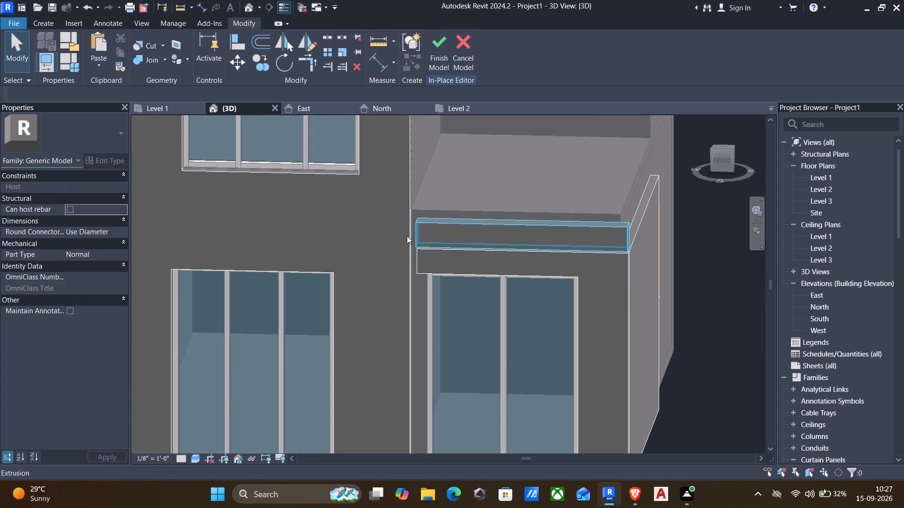
{"action": "left_click", "coordinate": [238, 46]}
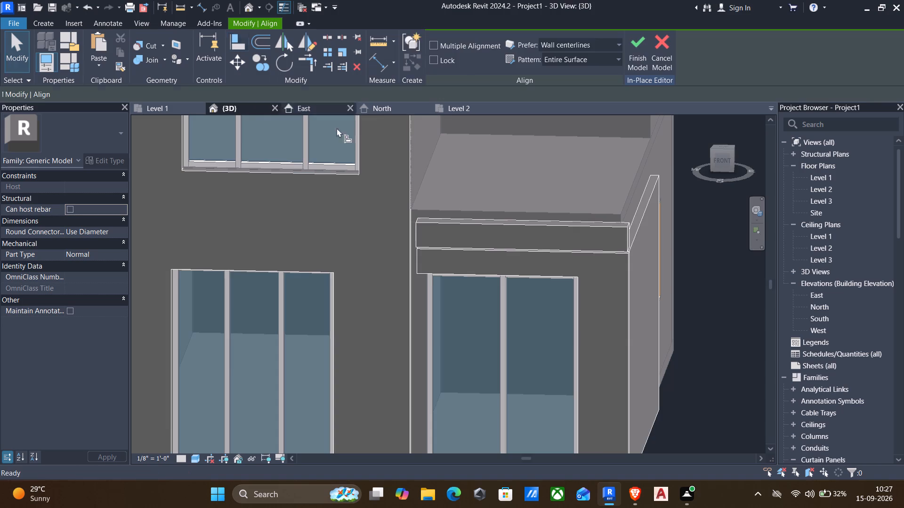
{"action": "scroll", "coordinate": [419, 269], "scroll_direction": "up", "scroll_amount": 3}
{"action": "middle_click_drag", "start_coordinate": [420, 273], "coordinate": [387, 264], "text": "shift"}
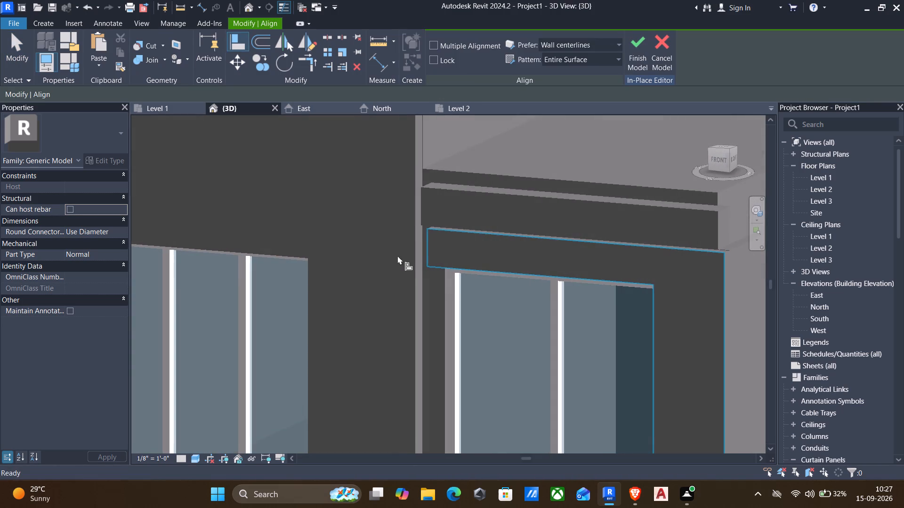
{"action": "left_click", "coordinate": [418, 241]}
{"action": "middle_click_drag", "start_coordinate": [415, 260], "coordinate": [459, 257], "text": "shift"}
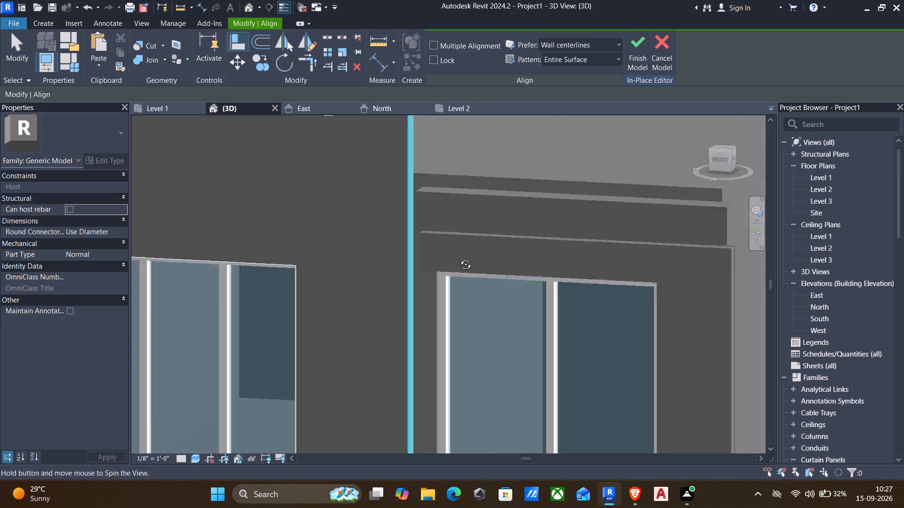
{"action": "middle_click_drag", "start_coordinate": [459, 257], "coordinate": [522, 256], "text": "shift"}
{"action": "scroll", "coordinate": [437, 273], "scroll_direction": "up", "scroll_amount": 4}
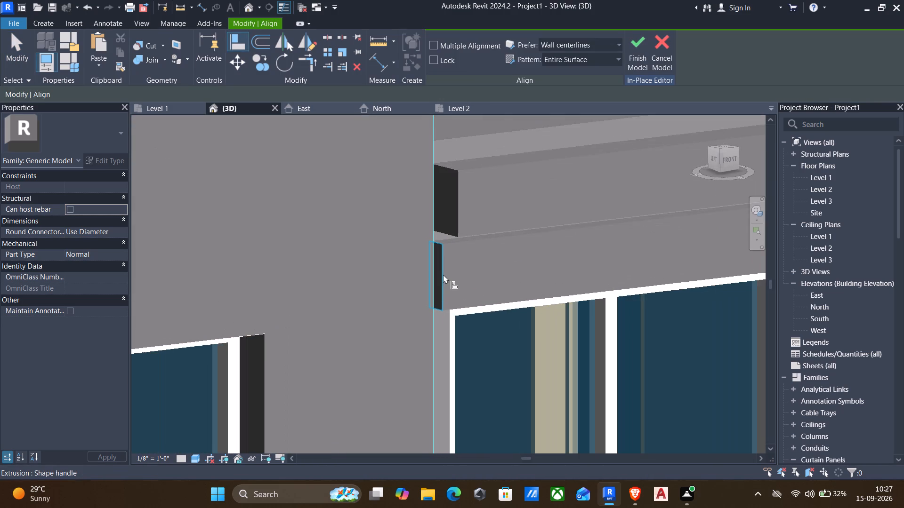
{"action": "left_click", "coordinate": [443, 275]}
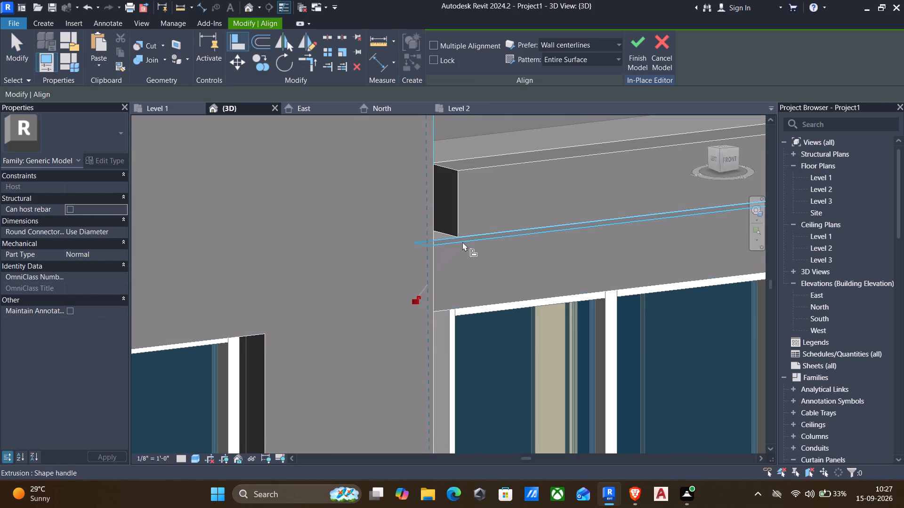
Align the underside of the 9" deep extrusion with the top face of the L-shaped band over the corner storefront.
{"action": "left_click", "coordinate": [483, 235]}
{"action": "middle_click_drag", "start_coordinate": [475, 232], "coordinate": [471, 183], "text": "shift"}
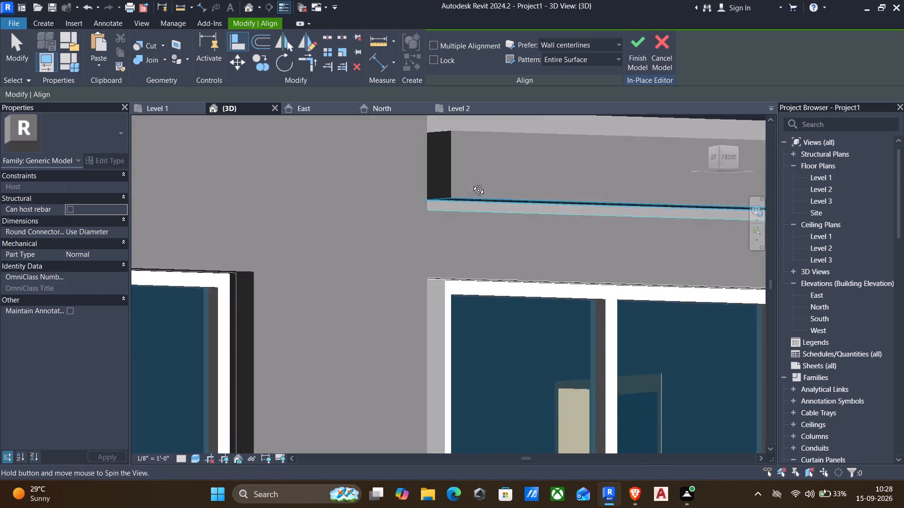
{"action": "middle_click_drag", "start_coordinate": [471, 183], "coordinate": [459, 161], "text": "shift"}
{"action": "left_click", "coordinate": [465, 182]}
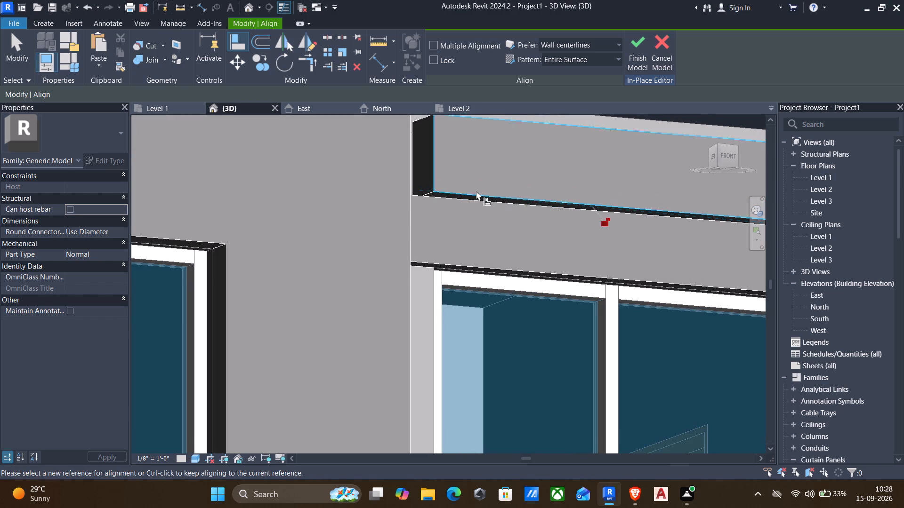
{"action": "key", "text": "Escape"}
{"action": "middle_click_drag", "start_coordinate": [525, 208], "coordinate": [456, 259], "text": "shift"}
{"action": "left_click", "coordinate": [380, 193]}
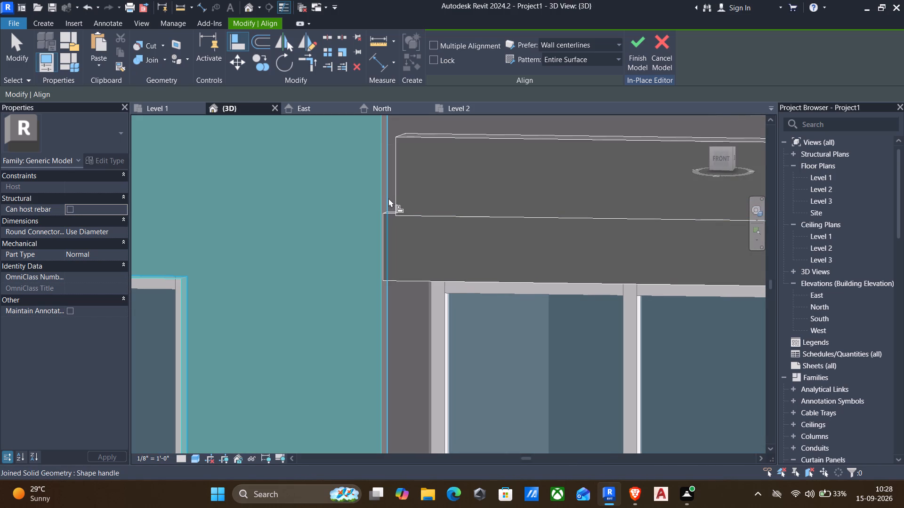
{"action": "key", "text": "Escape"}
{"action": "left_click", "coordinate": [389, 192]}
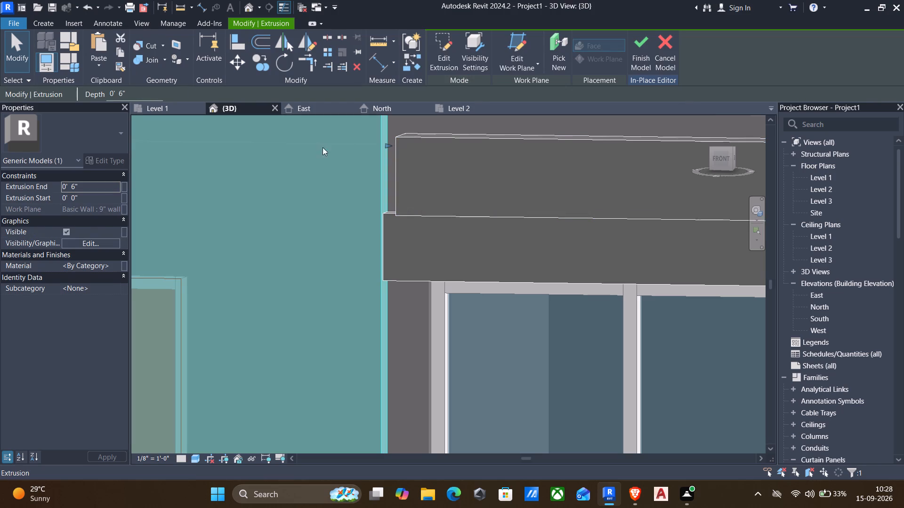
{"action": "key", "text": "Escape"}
Align the 9" deep extrusion's inner end face with the side face of the tall front wall panel.
{"action": "left_click", "coordinate": [235, 45]}
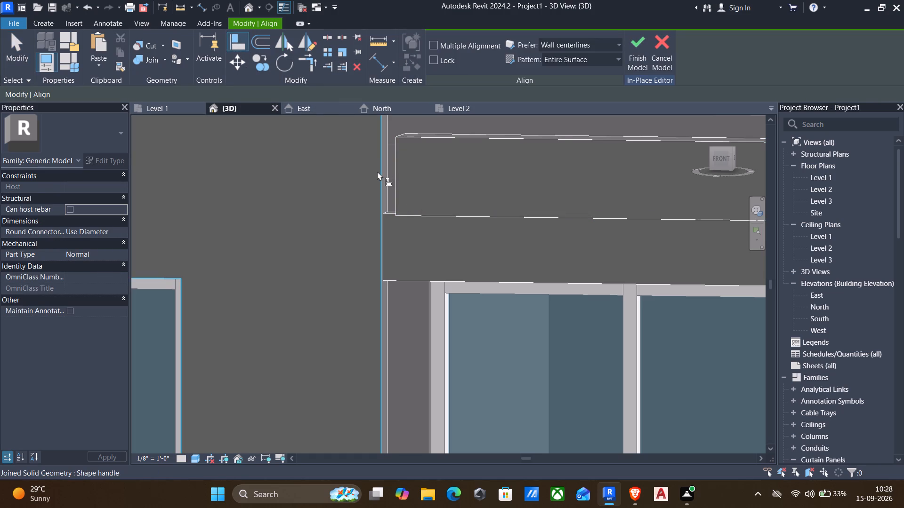
{"action": "left_click", "coordinate": [384, 171]}
{"action": "middle_click_drag", "start_coordinate": [389, 214], "coordinate": [468, 222], "text": "shift"}
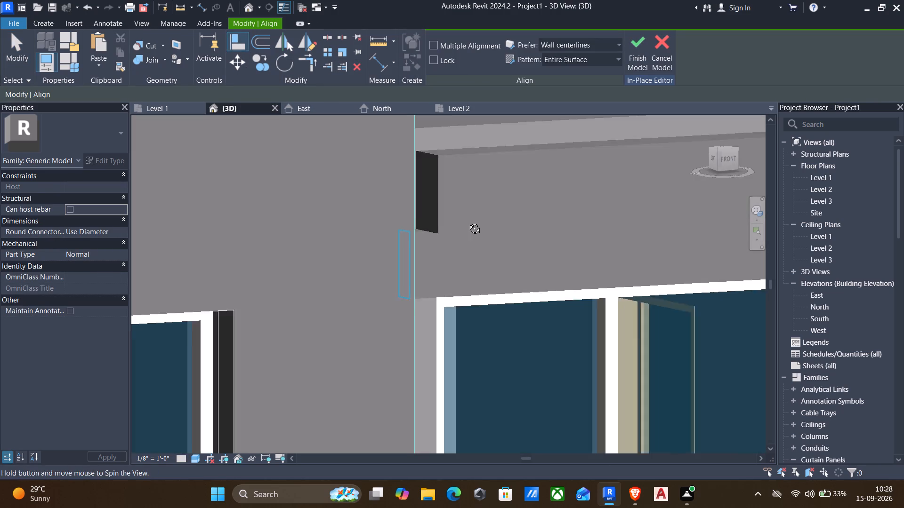
{"action": "middle_click_drag", "start_coordinate": [468, 222], "coordinate": [468, 222], "text": "shift"}
{"action": "left_click", "coordinate": [448, 199]}
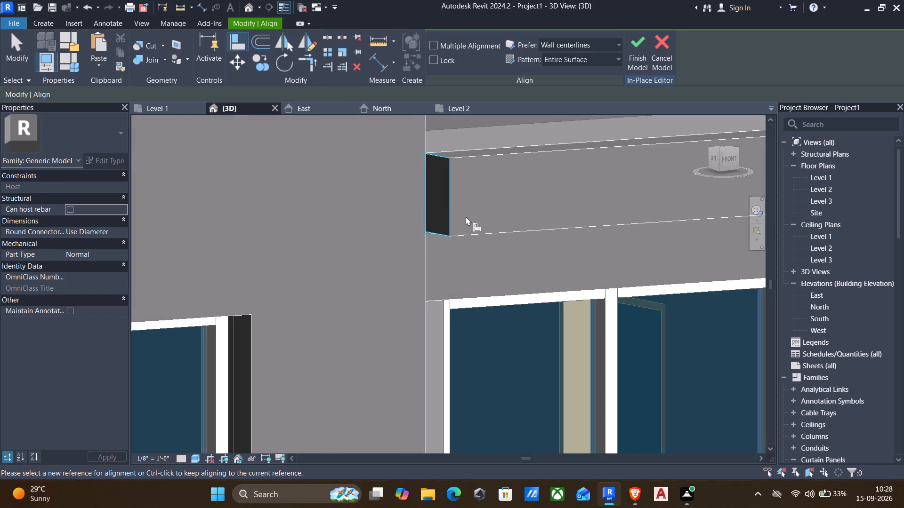
{"action": "middle_click_drag", "start_coordinate": [465, 238], "coordinate": [430, 242], "text": "shift"}
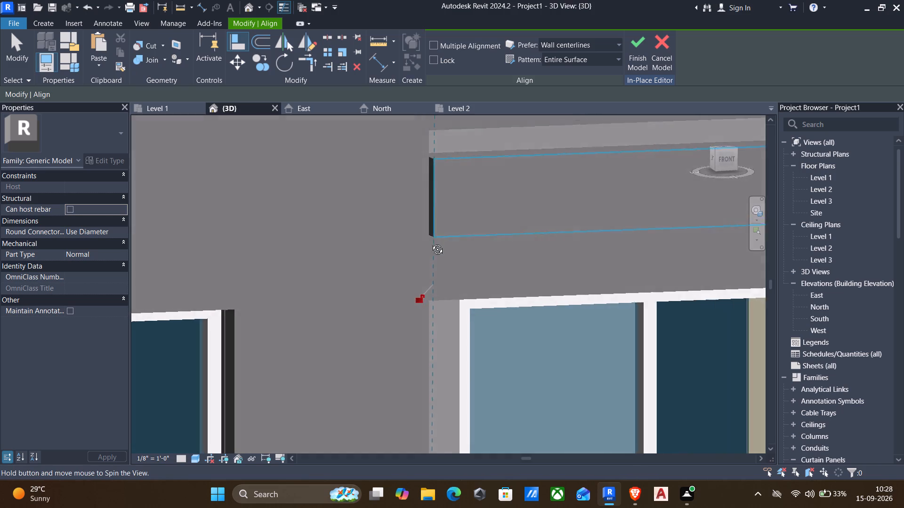
{"action": "middle_click_drag", "start_coordinate": [430, 242], "coordinate": [402, 249], "text": "shift"}
{"action": "key", "text": "Escape"}
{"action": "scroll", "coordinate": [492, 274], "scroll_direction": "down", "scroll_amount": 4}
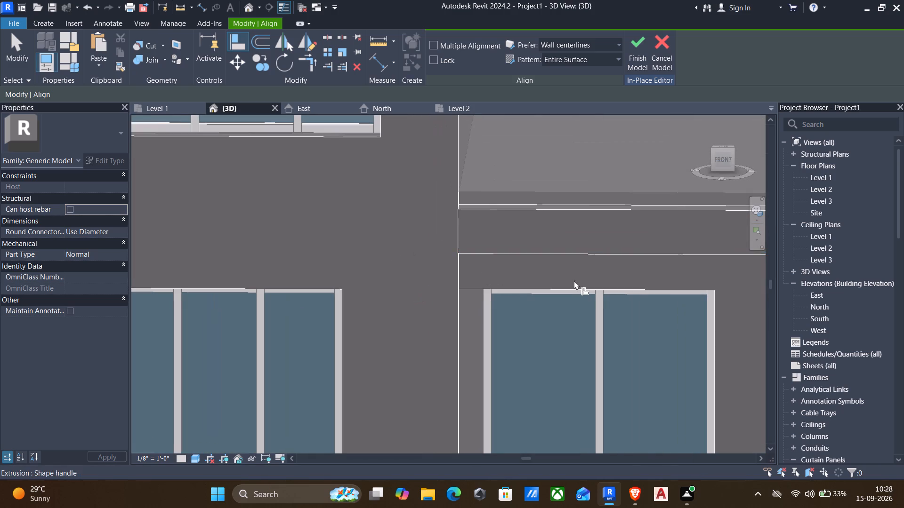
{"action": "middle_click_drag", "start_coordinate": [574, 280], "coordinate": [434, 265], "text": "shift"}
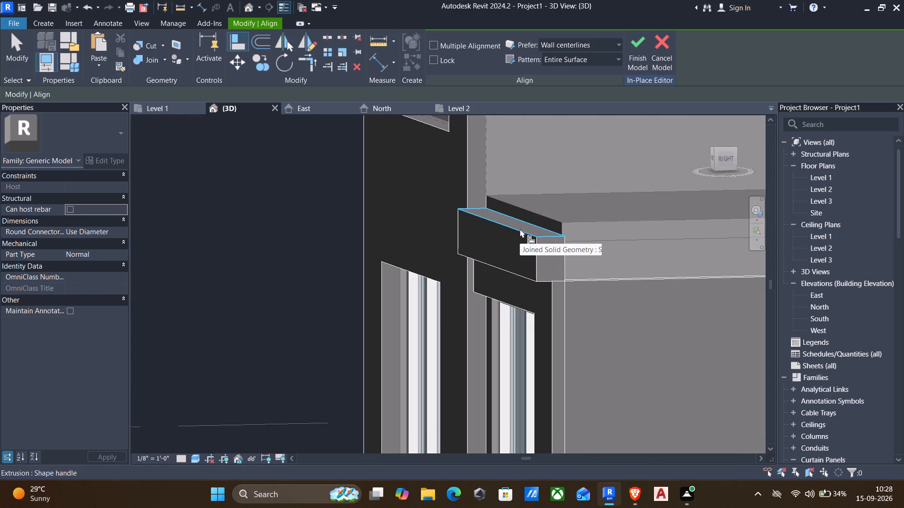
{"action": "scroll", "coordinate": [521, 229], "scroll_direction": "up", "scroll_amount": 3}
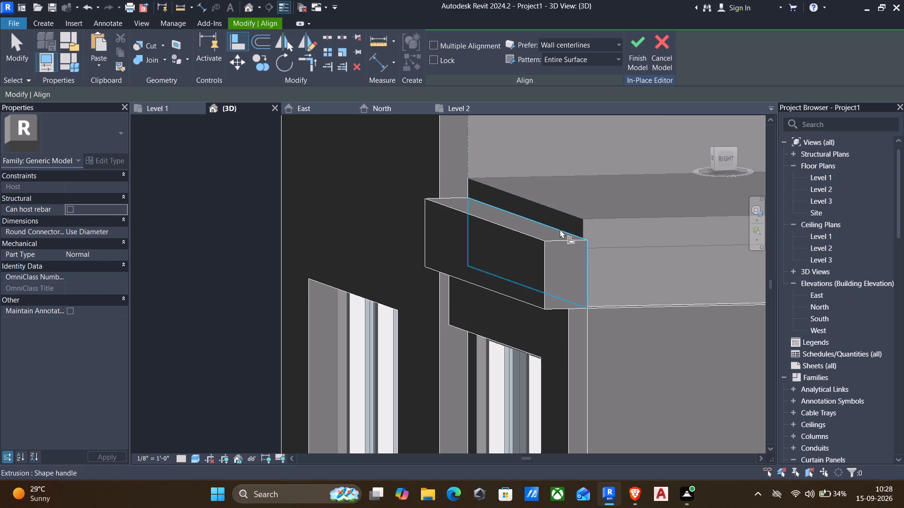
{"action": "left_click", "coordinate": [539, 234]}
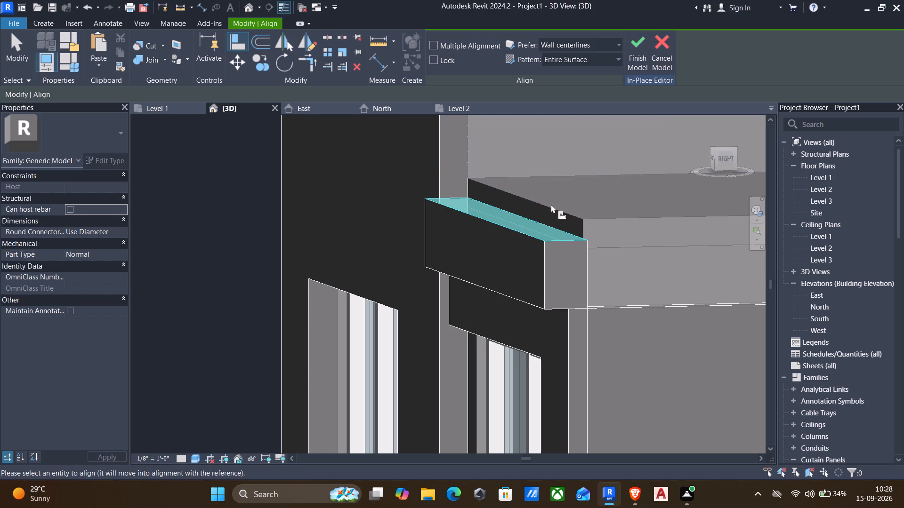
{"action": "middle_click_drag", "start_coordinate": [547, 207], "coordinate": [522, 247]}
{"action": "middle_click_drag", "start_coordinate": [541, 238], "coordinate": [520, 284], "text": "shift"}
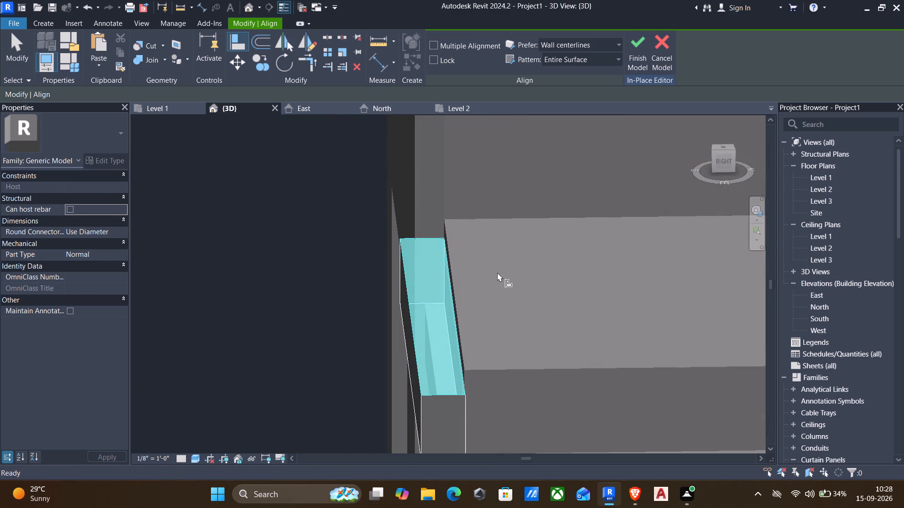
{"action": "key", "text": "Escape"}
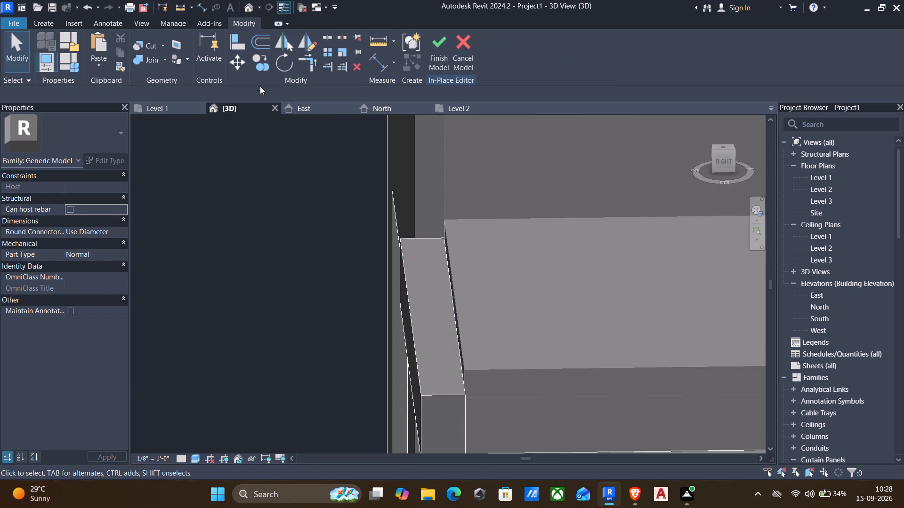
Align the top face of the 9" deep extrusion with the top surface of the 6" terrace floor.
{"action": "left_click", "coordinate": [242, 47]}
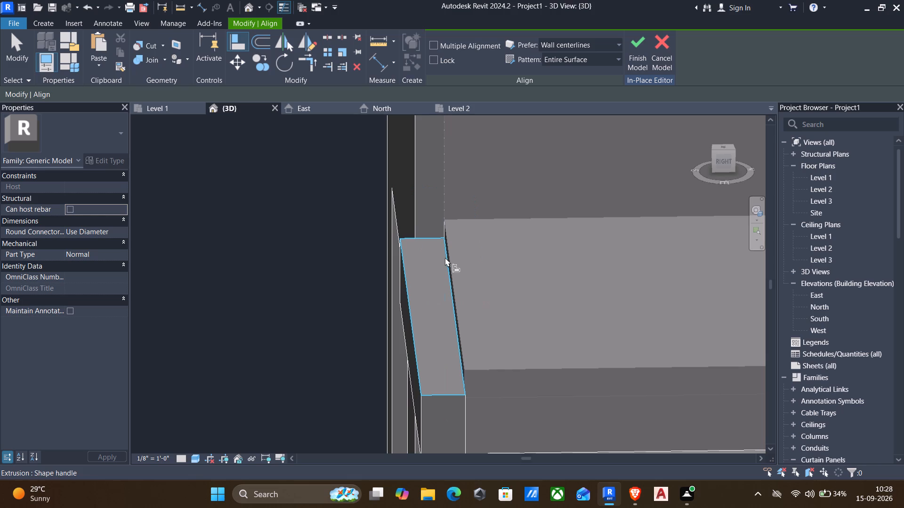
{"action": "left_click", "coordinate": [475, 365]}
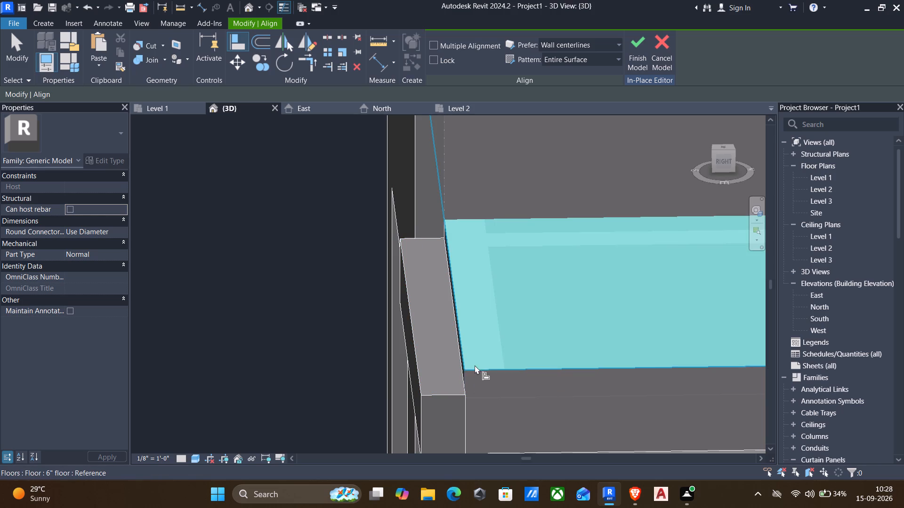
{"action": "left_click", "coordinate": [435, 392]}
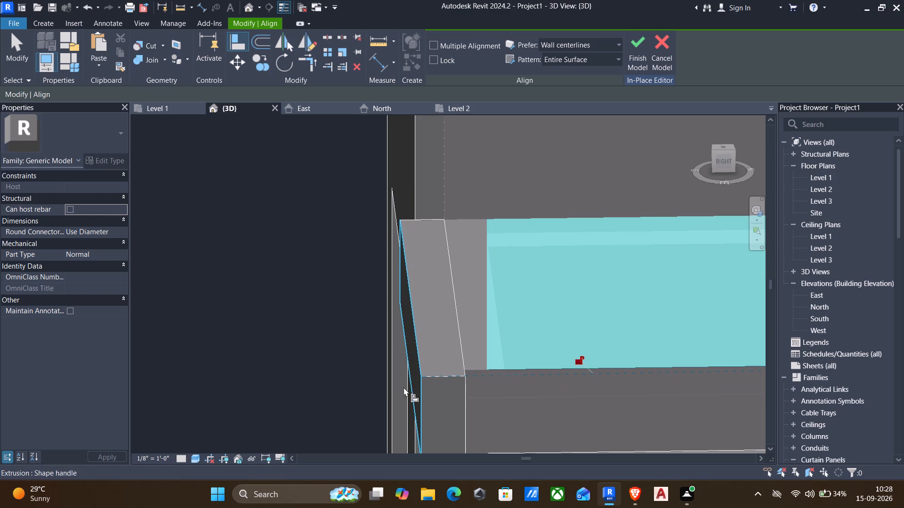
{"action": "key", "text": "Escape"}
Examine how the extrusion, L-shaped band and tall wall panel meet, from the front, the side and below.
{"action": "middle_click_drag", "start_coordinate": [350, 367], "coordinate": [493, 317], "text": "shift"}
{"action": "scroll", "coordinate": [488, 315], "scroll_direction": "down", "scroll_amount": 1}
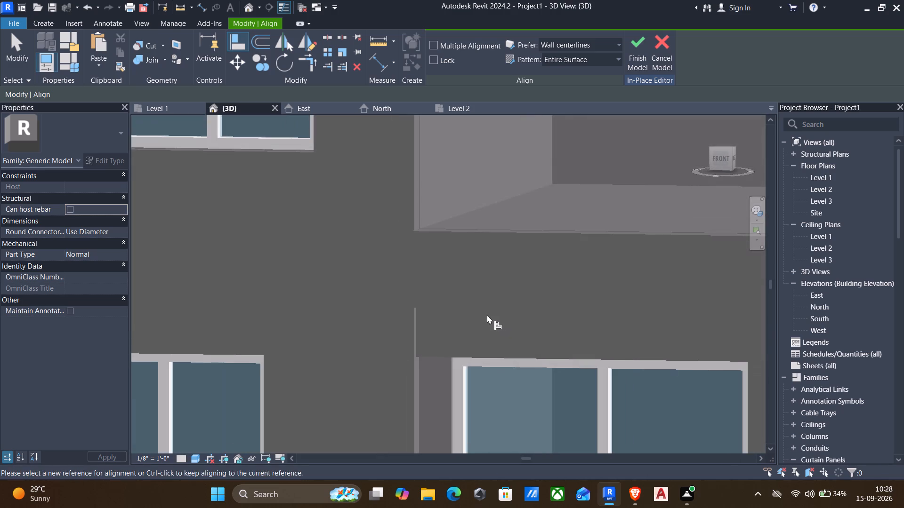
{"action": "middle_click_drag", "start_coordinate": [485, 316], "coordinate": [366, 299]}
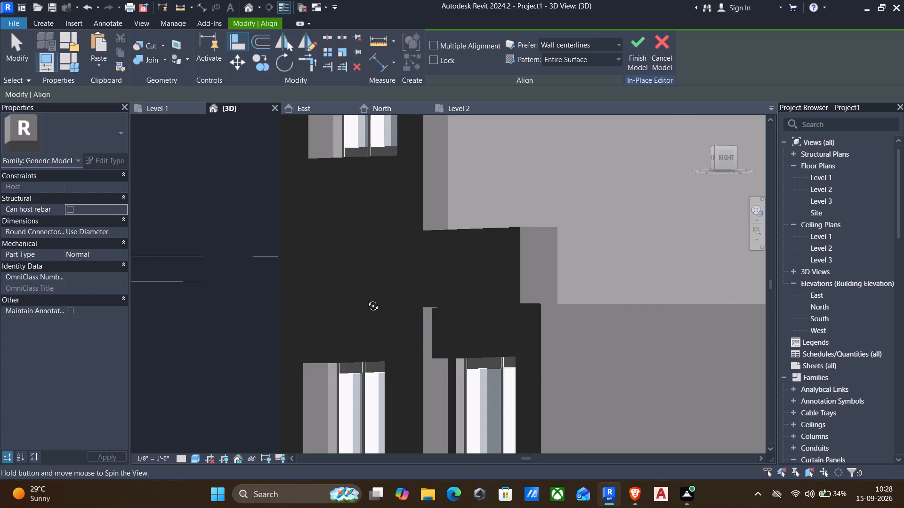
{"action": "middle_click_drag", "start_coordinate": [366, 299], "coordinate": [356, 274]}
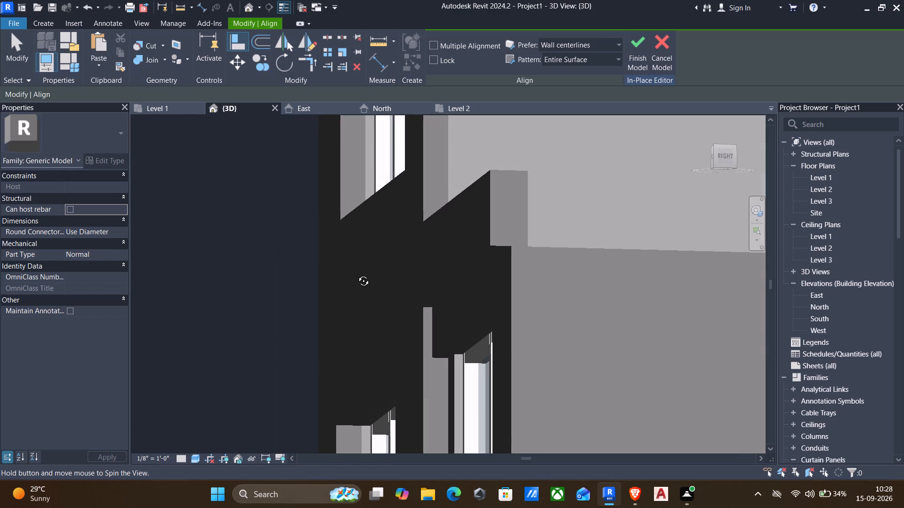
{"action": "middle_click_drag", "start_coordinate": [356, 274], "coordinate": [420, 285]}
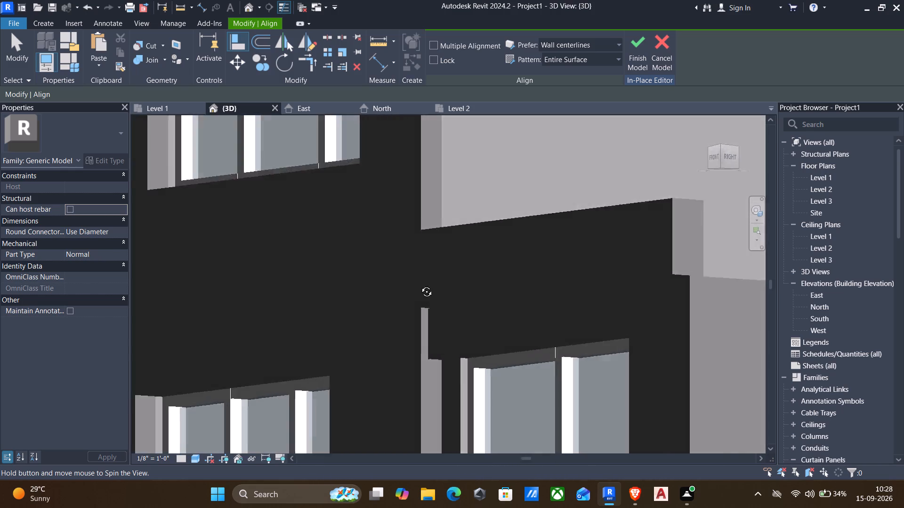
{"action": "middle_click_drag", "start_coordinate": [420, 285], "coordinate": [592, 321]}
{"action": "scroll", "coordinate": [565, 321], "scroll_direction": "down", "scroll_amount": 1}
{"action": "middle_click_drag", "start_coordinate": [565, 304], "coordinate": [484, 311], "text": "shift"}
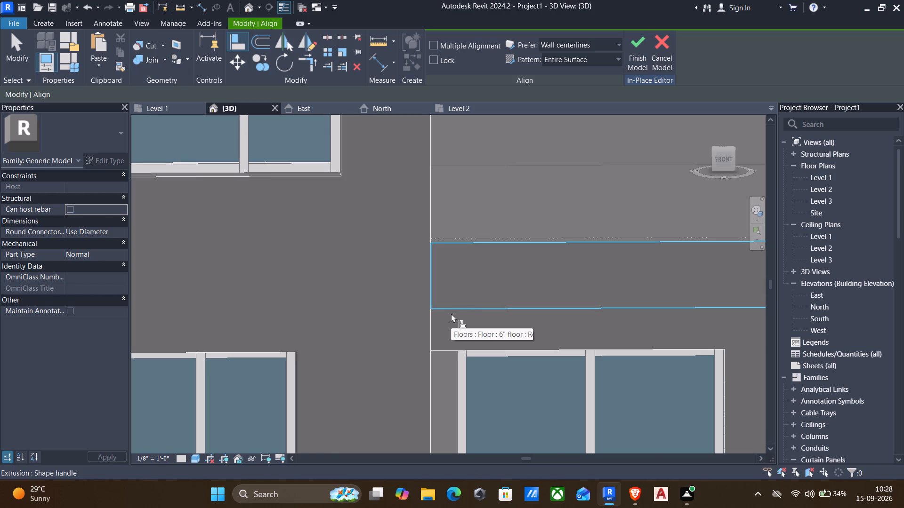
{"action": "scroll", "coordinate": [451, 313], "scroll_direction": "down", "scroll_amount": 3}
{"action": "middle_click_drag", "start_coordinate": [444, 286], "coordinate": [407, 290]}
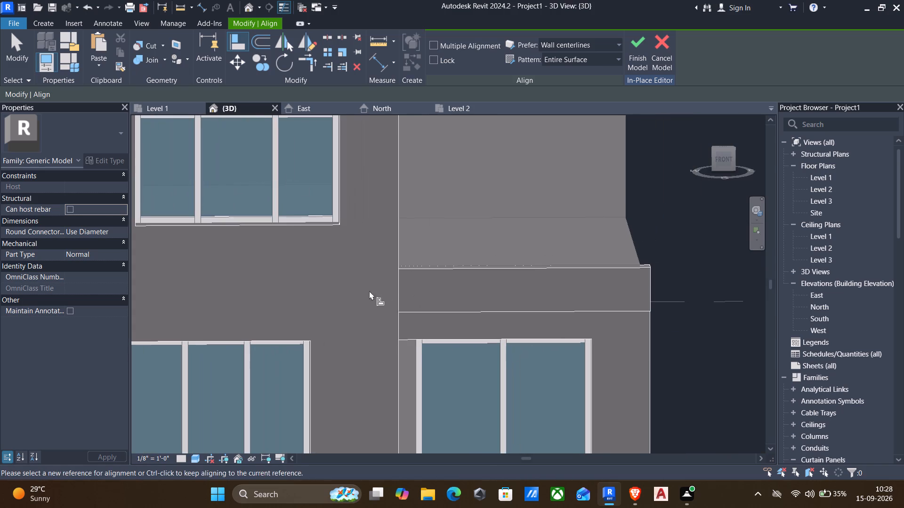
{"action": "key", "text": "Escape"}
Edit the 9" deep extrusion's sketch and move its inner end line 5" horizontally into the tall wall panel, with movement constrained.
{"action": "double_click", "coordinate": [431, 268]}
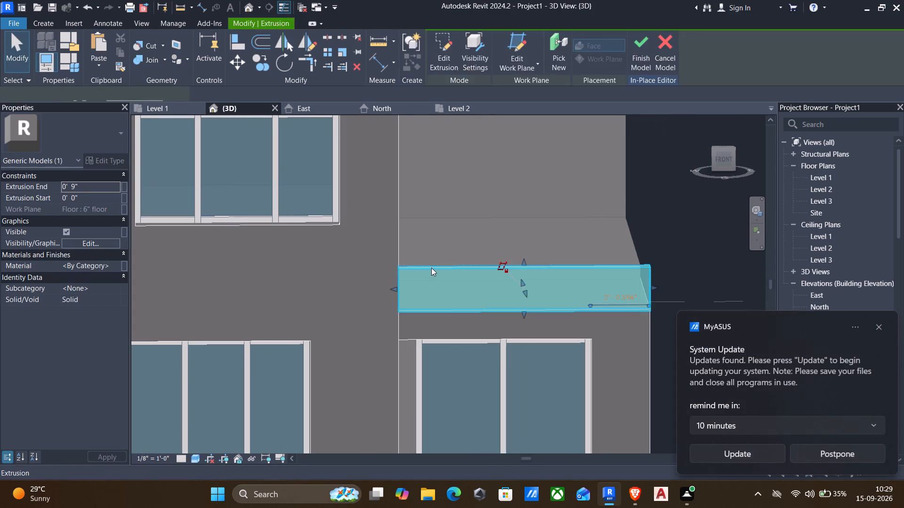
{"action": "scroll", "coordinate": [420, 259], "scroll_direction": "down", "scroll_amount": 2}
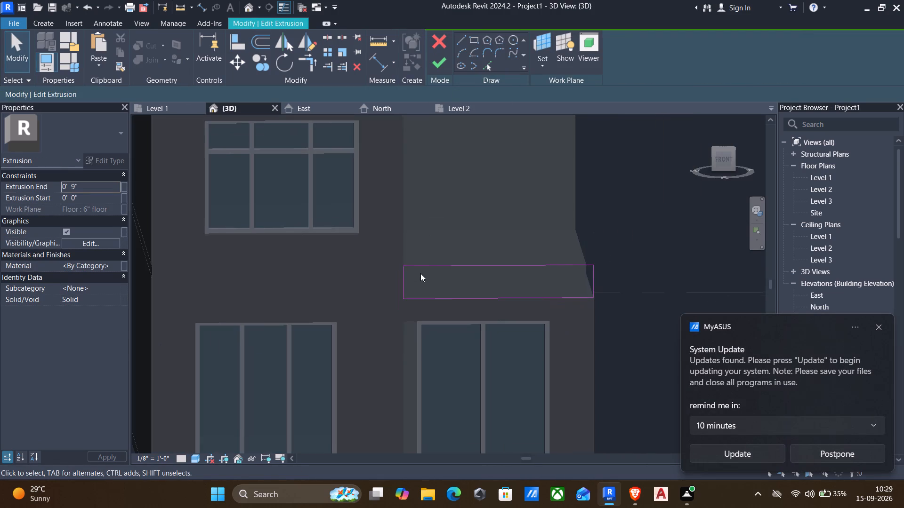
{"action": "left_click", "coordinate": [404, 276]}
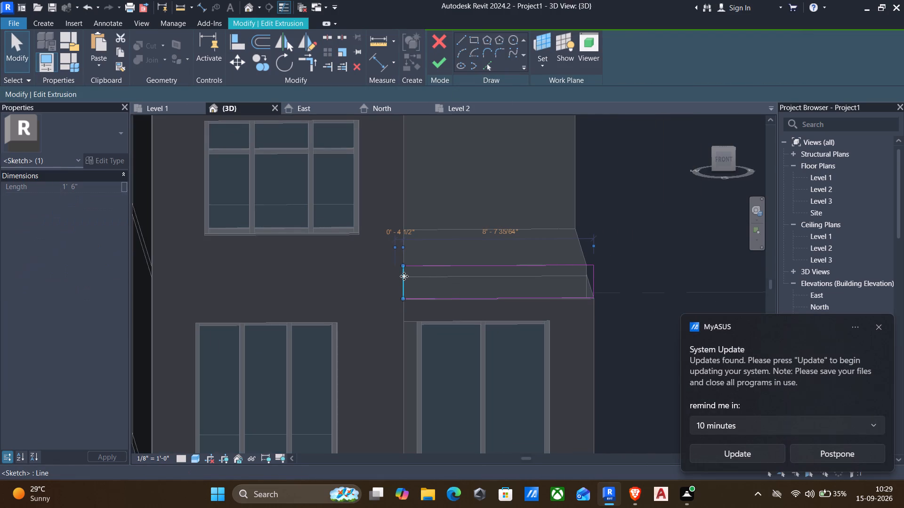
{"action": "key", "text": "m"}
{"action": "key", "text": "v"}
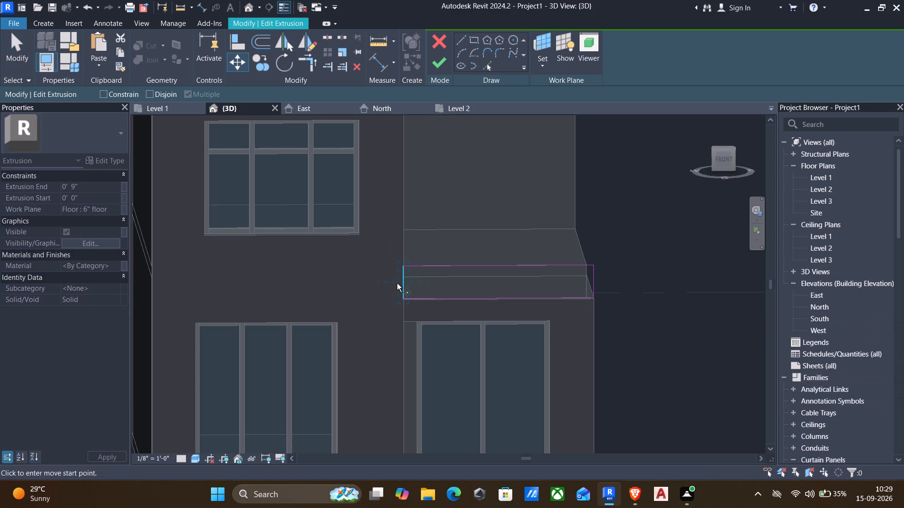
{"action": "left_click", "coordinate": [401, 278]}
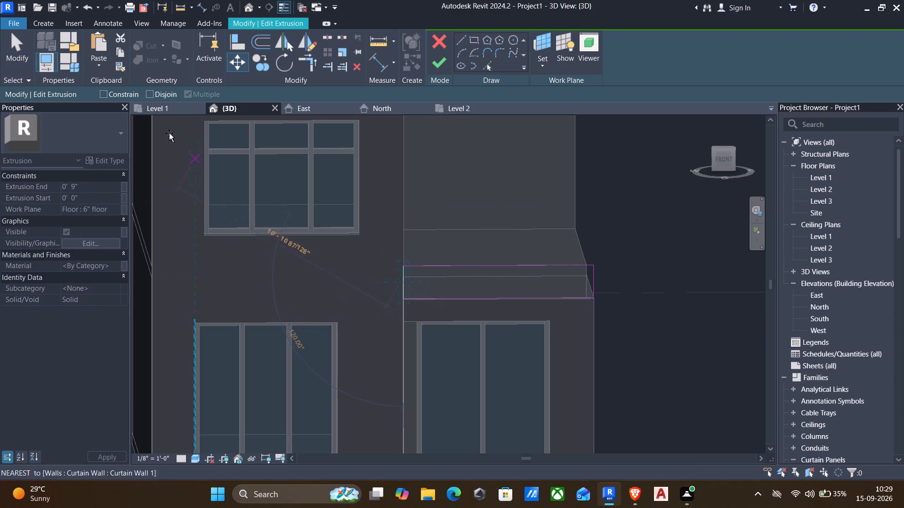
{"action": "left_click", "coordinate": [102, 92]}
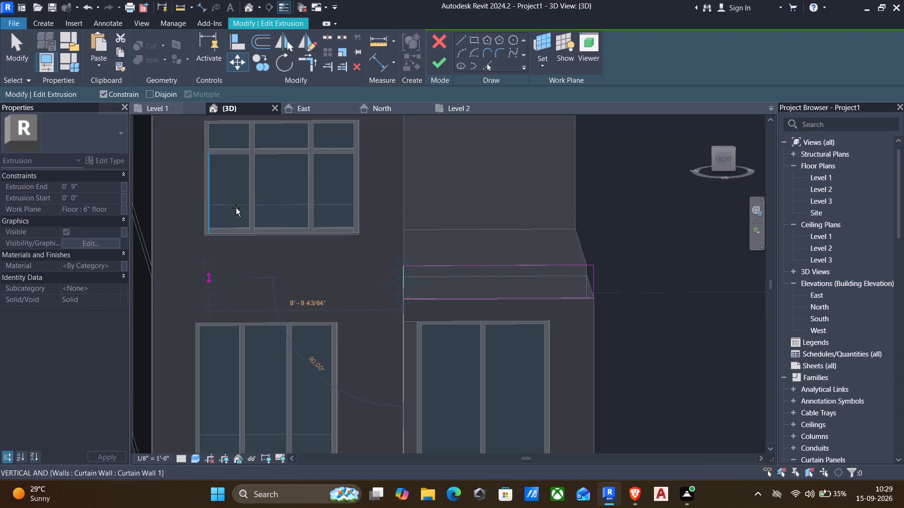
{"action": "scroll", "coordinate": [389, 263], "scroll_direction": "up", "scroll_amount": 2}
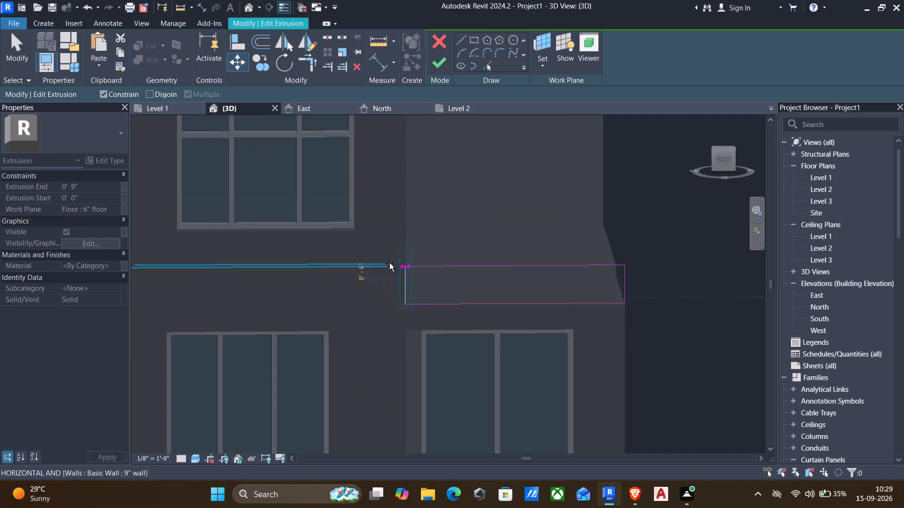
{"action": "scroll", "coordinate": [389, 263], "scroll_direction": "up", "scroll_amount": 1}
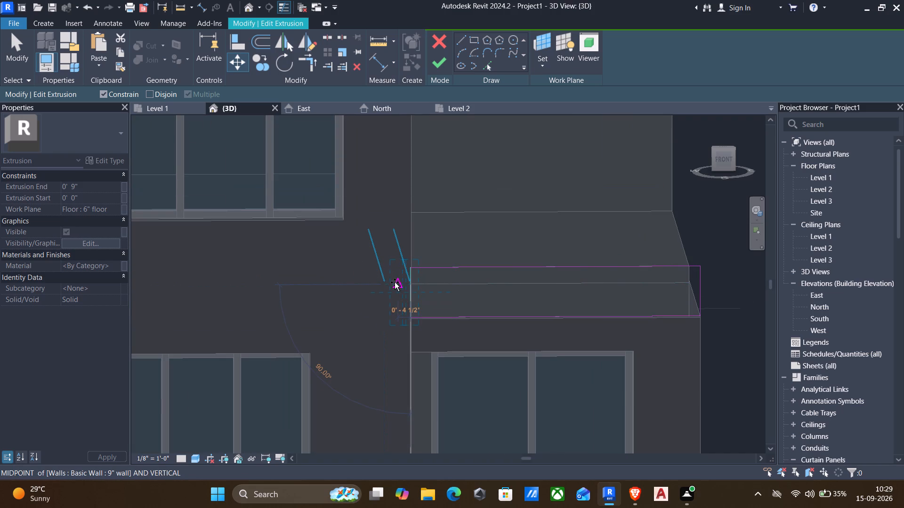
{"action": "scroll", "coordinate": [395, 282], "scroll_direction": "up", "scroll_amount": 2}
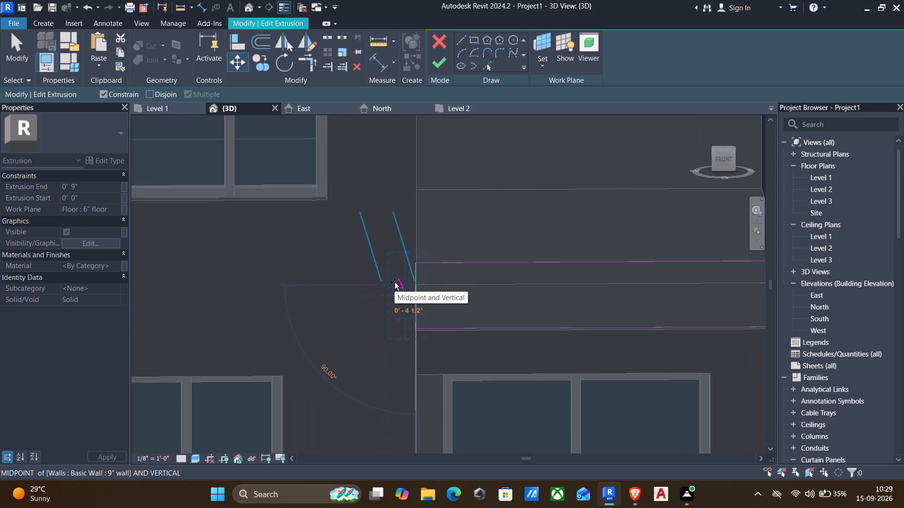
{"action": "type", "text": "5\""}
{"action": "key", "text": "Return"}
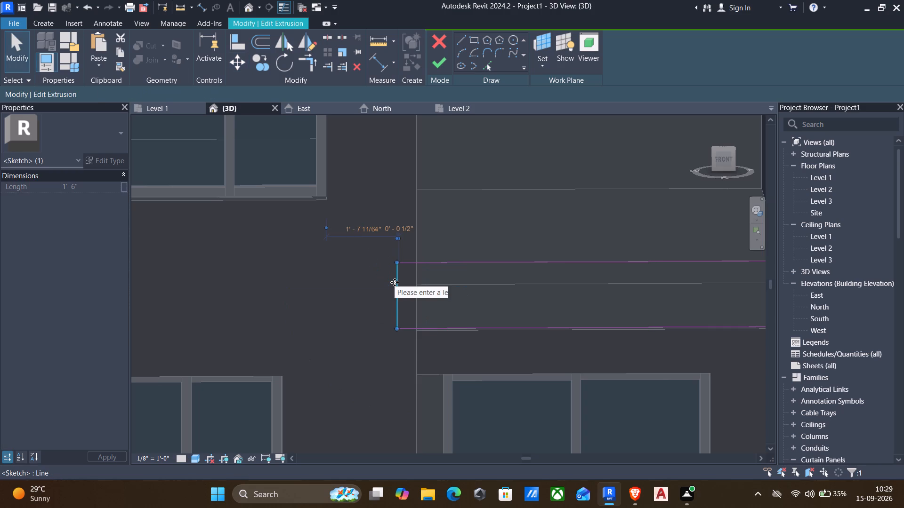
{"action": "scroll", "coordinate": [392, 303], "scroll_direction": "down", "scroll_amount": 1}
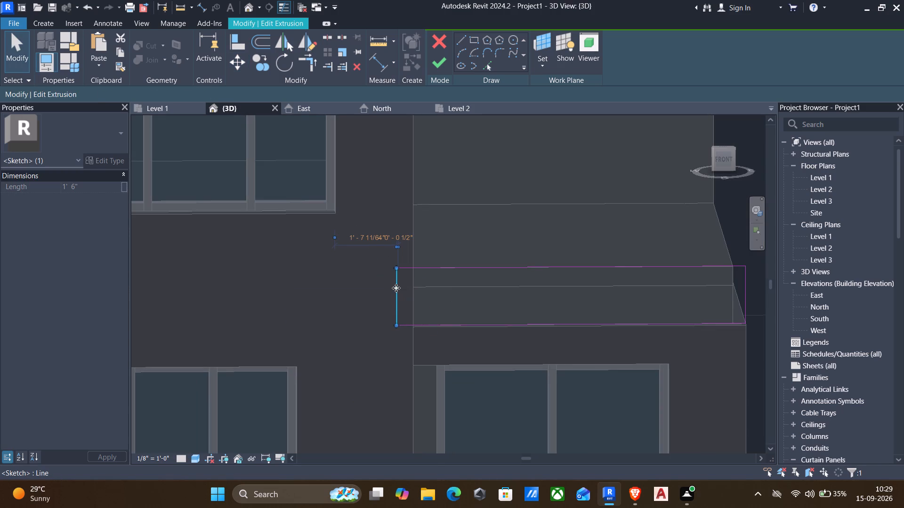
{"action": "left_click", "coordinate": [396, 288]}
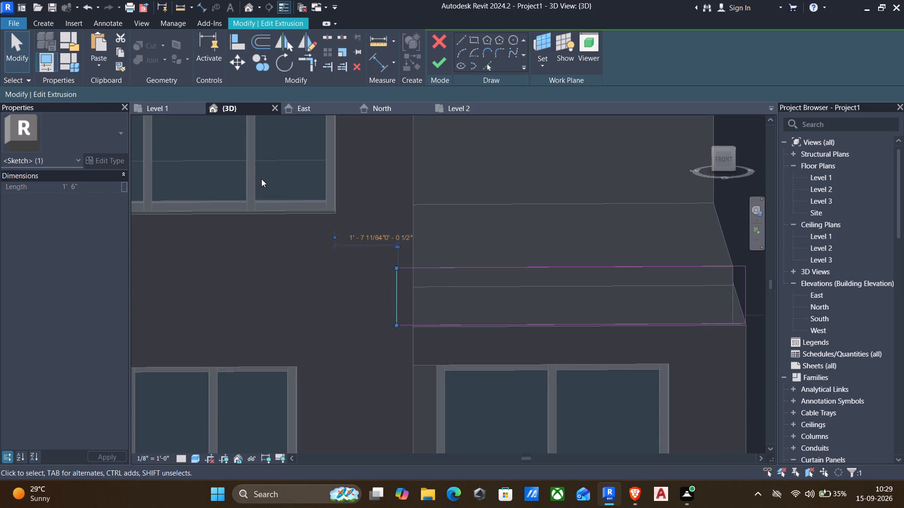
Move the extrusion sketch's inner end line a further 2" horizontally into the tall wall panel.
{"action": "key", "text": "m"}
{"action": "key", "text": "v"}
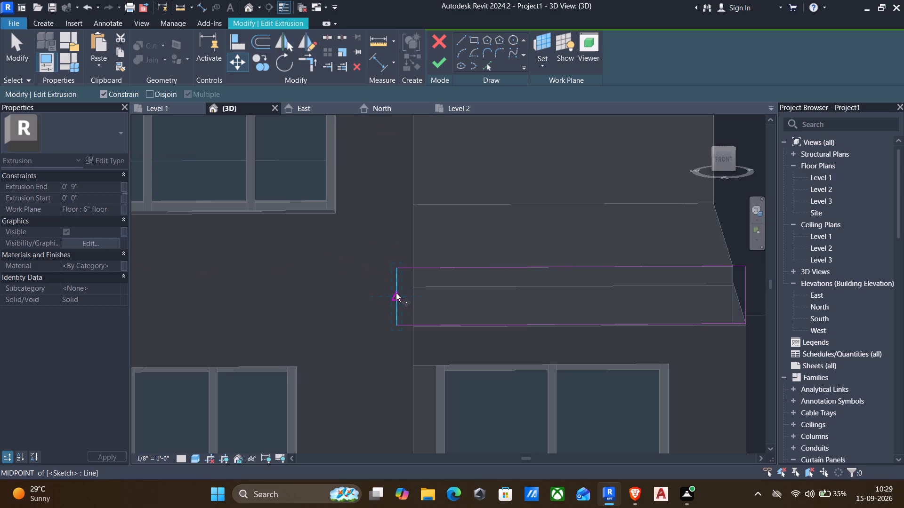
{"action": "left_click", "coordinate": [396, 293]}
{"action": "type", "text": "2\""}
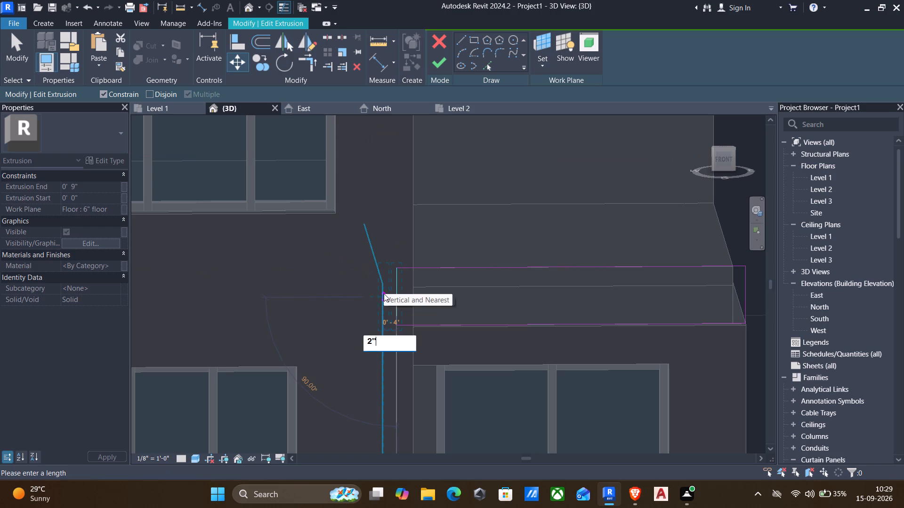
{"action": "key", "text": "Return"}
{"action": "key", "text": "Escape"}
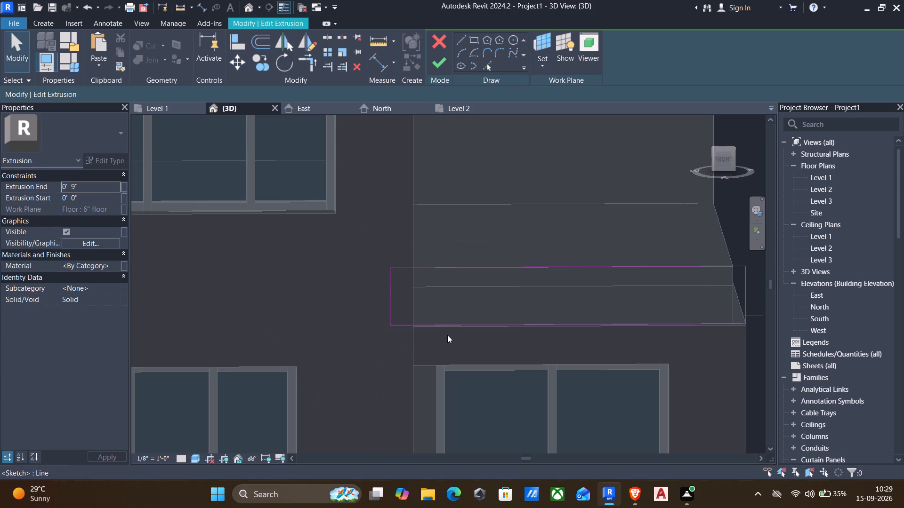
Draw a vertical 10'-0" sketch line from the band's upper inner corner up to the top edge of the front wall.
{"action": "scroll", "coordinate": [447, 335], "scroll_direction": "up", "scroll_amount": 8}
{"action": "scroll", "coordinate": [415, 325], "scroll_direction": "down", "scroll_amount": 5}
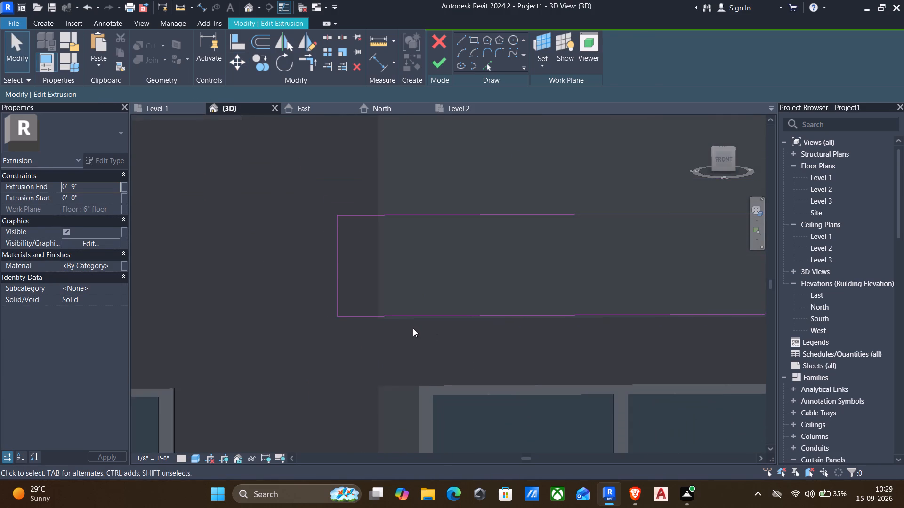
{"action": "scroll", "coordinate": [413, 328], "scroll_direction": "down", "scroll_amount": 3}
{"action": "middle_click_drag", "start_coordinate": [412, 329], "coordinate": [379, 342]}
{"action": "scroll", "coordinate": [325, 344], "scroll_direction": "down", "scroll_amount": 3}
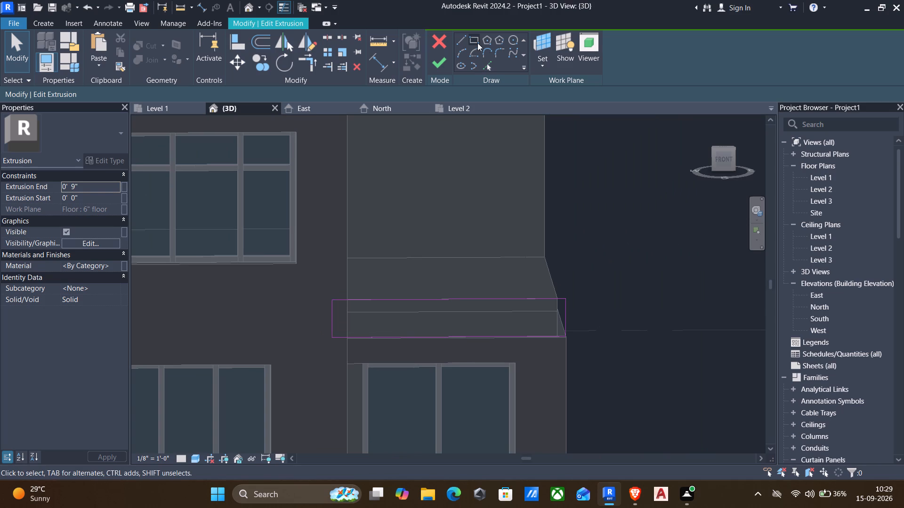
{"action": "left_click", "coordinate": [455, 40]}
{"action": "scroll", "coordinate": [388, 246], "scroll_direction": "down", "scroll_amount": 1}
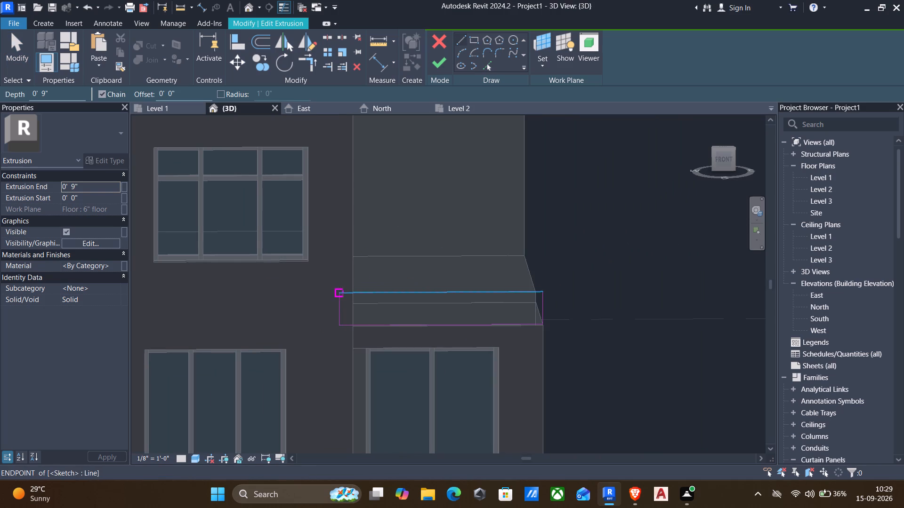
{"action": "left_click", "coordinate": [341, 293]}
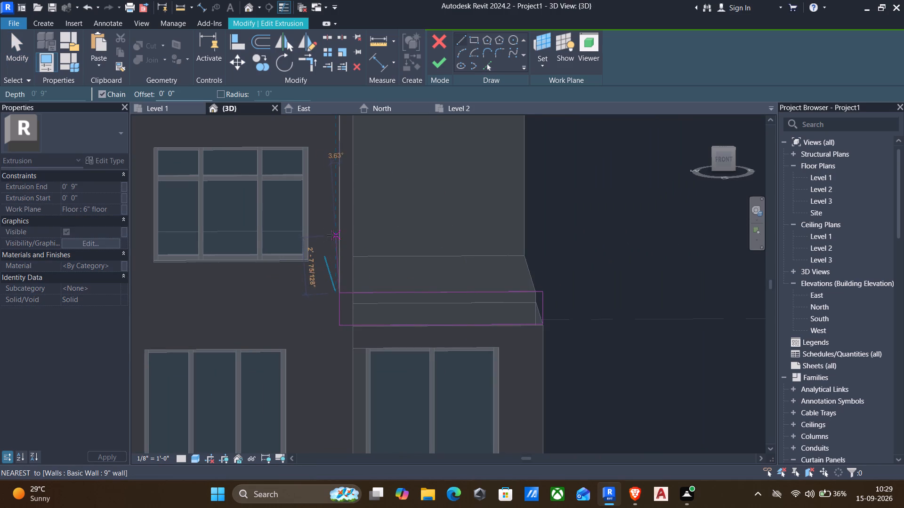
{"action": "scroll", "coordinate": [334, 233], "scroll_direction": "down", "scroll_amount": 1}
{"action": "middle_click_drag", "start_coordinate": [341, 201], "coordinate": [356, 317]}
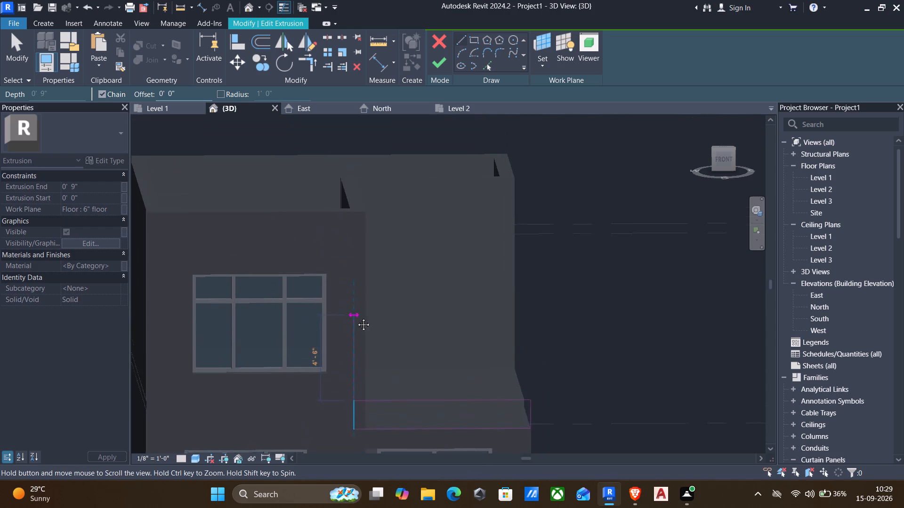
{"action": "middle_click_drag", "start_coordinate": [356, 317], "coordinate": [358, 327]}
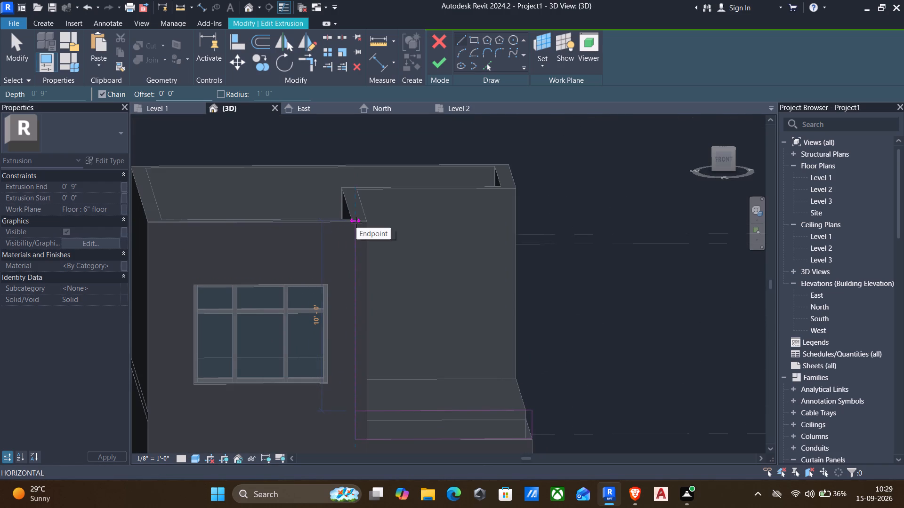
{"action": "left_click", "coordinate": [356, 222]}
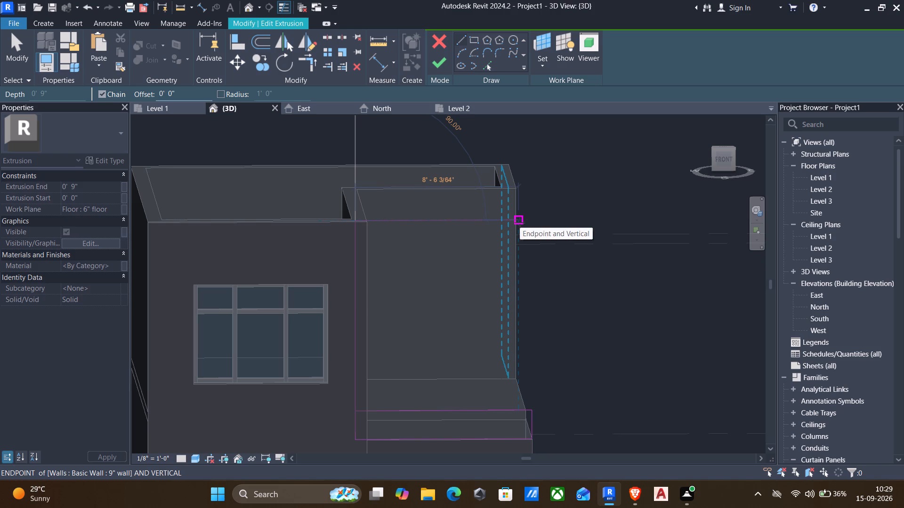
Continue the sketch with an 11'-0" horizontal line along the wall top, running out past the terrace's outer edge.
{"action": "middle_click_drag", "start_coordinate": [520, 222], "coordinate": [467, 229], "text": "shift"}
{"action": "middle_click_drag", "start_coordinate": [506, 235], "coordinate": [525, 235], "text": "shift"}
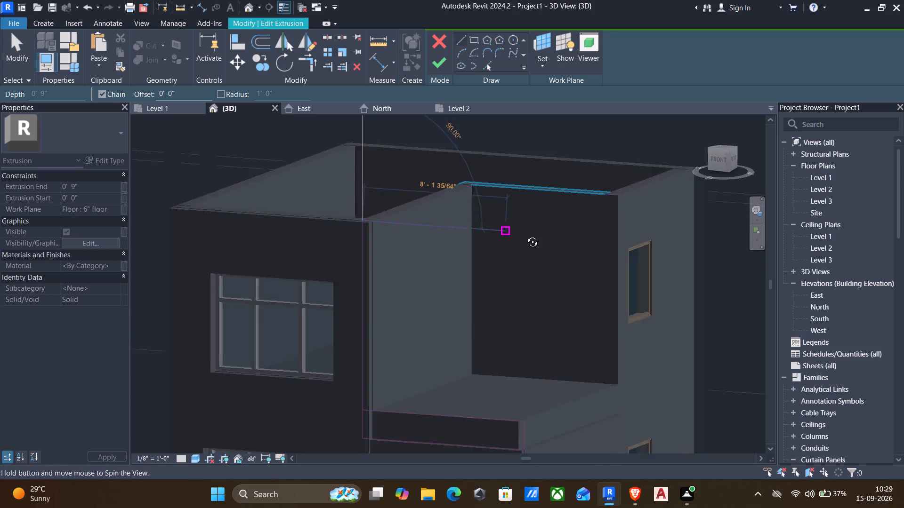
{"action": "middle_click_drag", "start_coordinate": [525, 235], "coordinate": [543, 232], "text": "shift"}
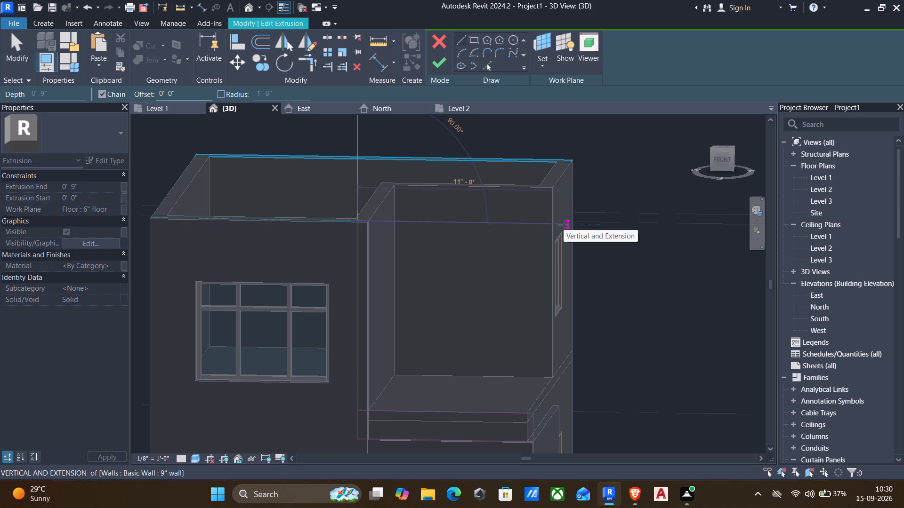
{"action": "left_click", "coordinate": [564, 225]}
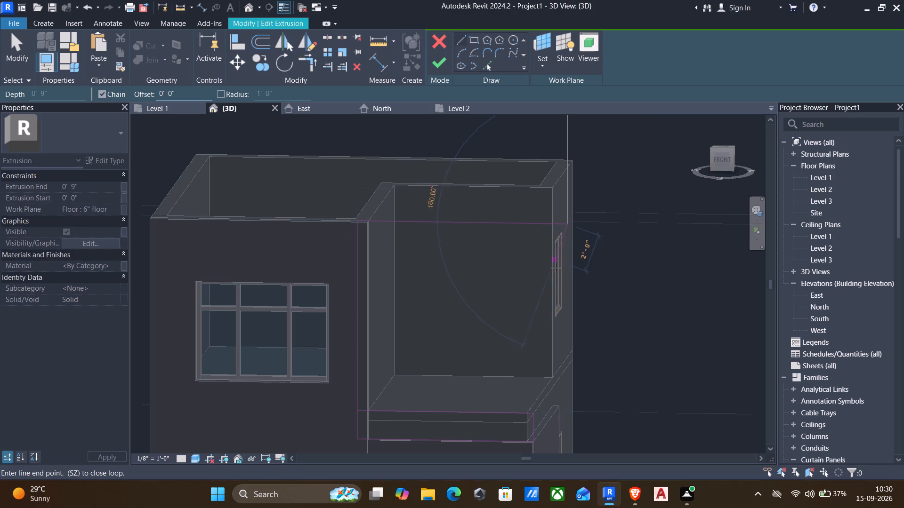
{"action": "key", "text": "Escape"}
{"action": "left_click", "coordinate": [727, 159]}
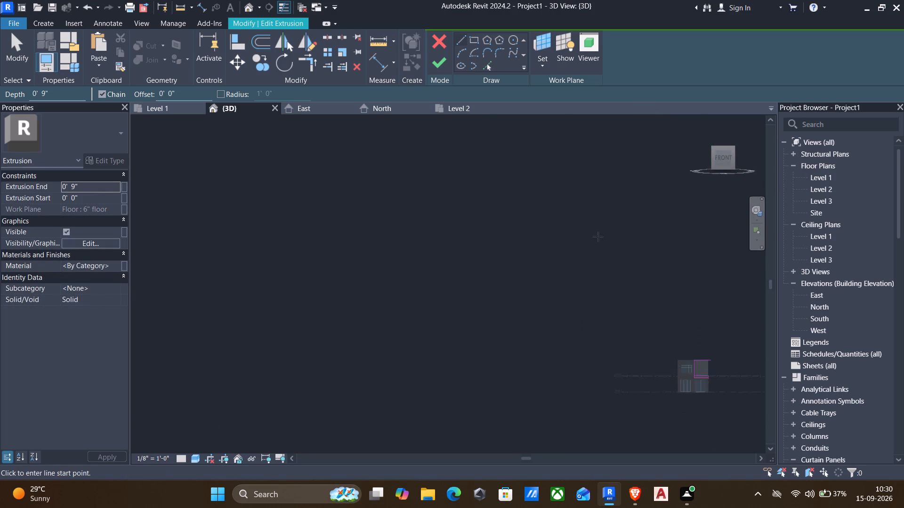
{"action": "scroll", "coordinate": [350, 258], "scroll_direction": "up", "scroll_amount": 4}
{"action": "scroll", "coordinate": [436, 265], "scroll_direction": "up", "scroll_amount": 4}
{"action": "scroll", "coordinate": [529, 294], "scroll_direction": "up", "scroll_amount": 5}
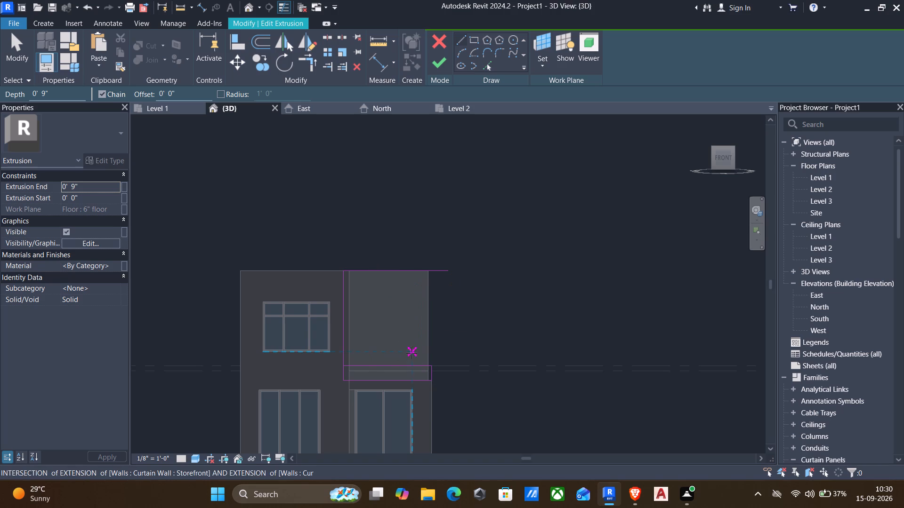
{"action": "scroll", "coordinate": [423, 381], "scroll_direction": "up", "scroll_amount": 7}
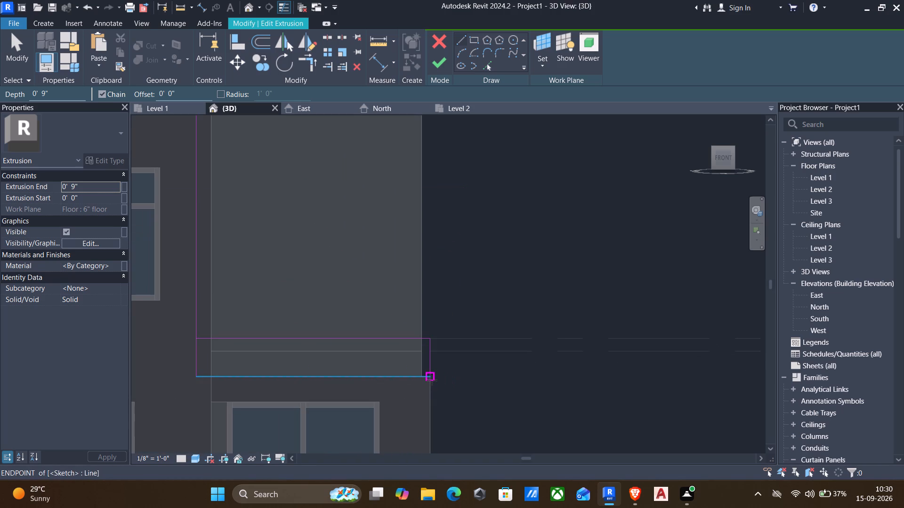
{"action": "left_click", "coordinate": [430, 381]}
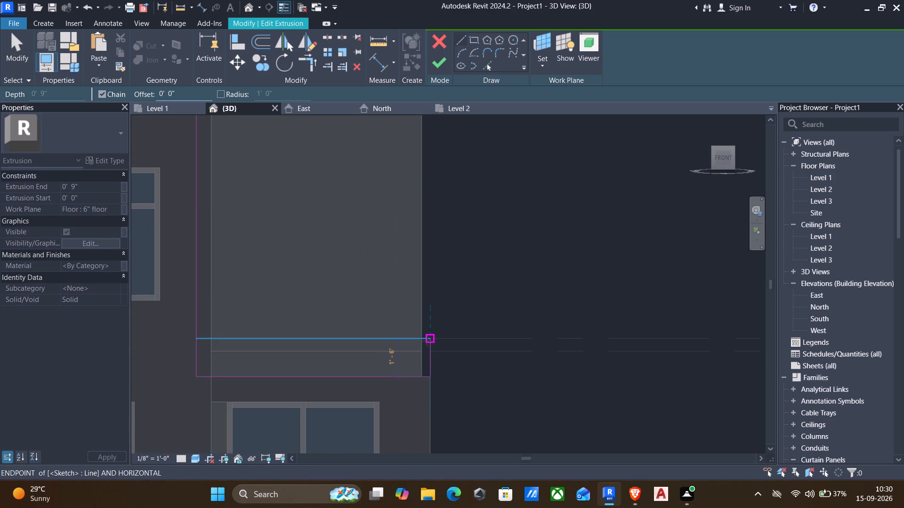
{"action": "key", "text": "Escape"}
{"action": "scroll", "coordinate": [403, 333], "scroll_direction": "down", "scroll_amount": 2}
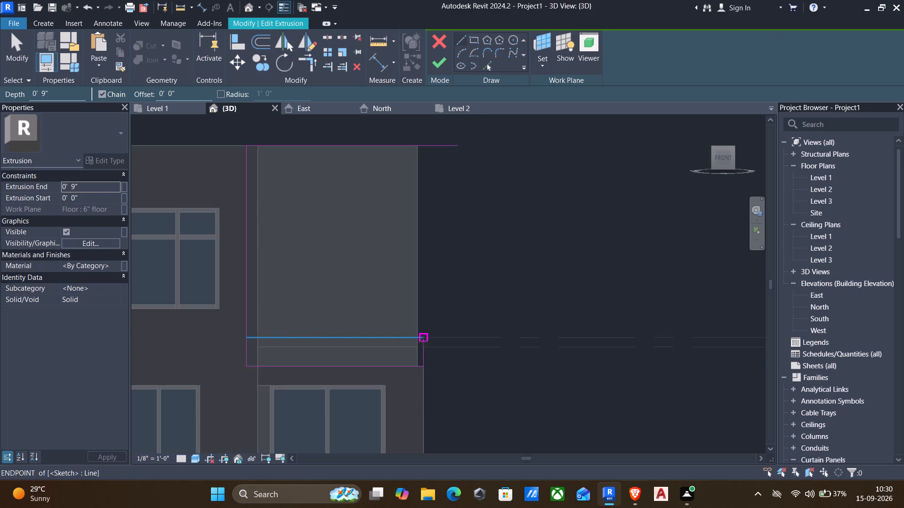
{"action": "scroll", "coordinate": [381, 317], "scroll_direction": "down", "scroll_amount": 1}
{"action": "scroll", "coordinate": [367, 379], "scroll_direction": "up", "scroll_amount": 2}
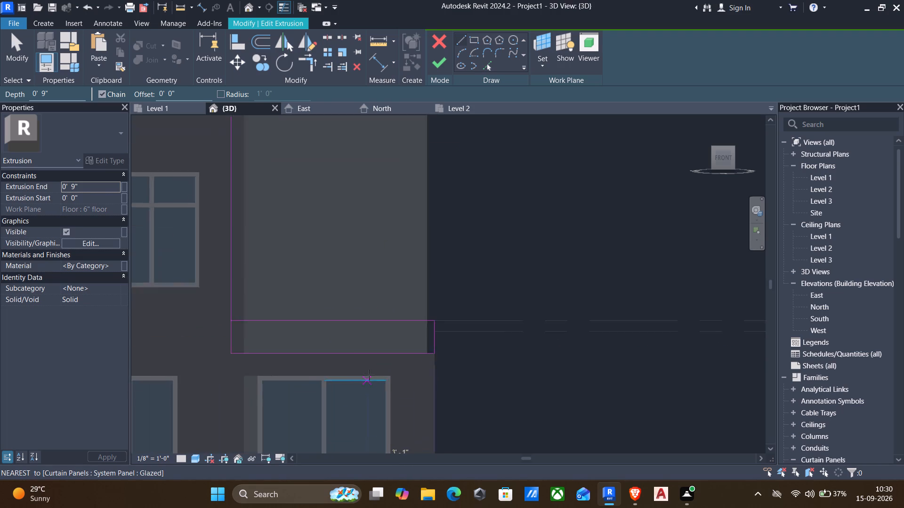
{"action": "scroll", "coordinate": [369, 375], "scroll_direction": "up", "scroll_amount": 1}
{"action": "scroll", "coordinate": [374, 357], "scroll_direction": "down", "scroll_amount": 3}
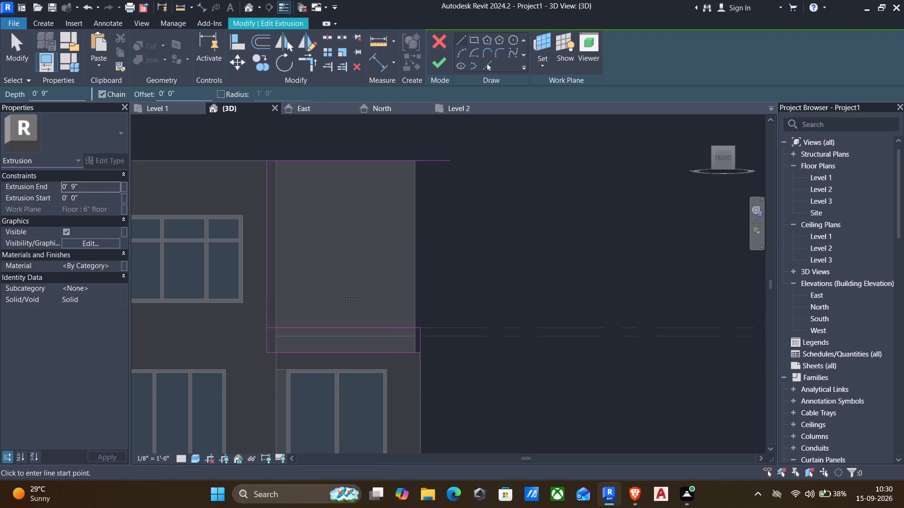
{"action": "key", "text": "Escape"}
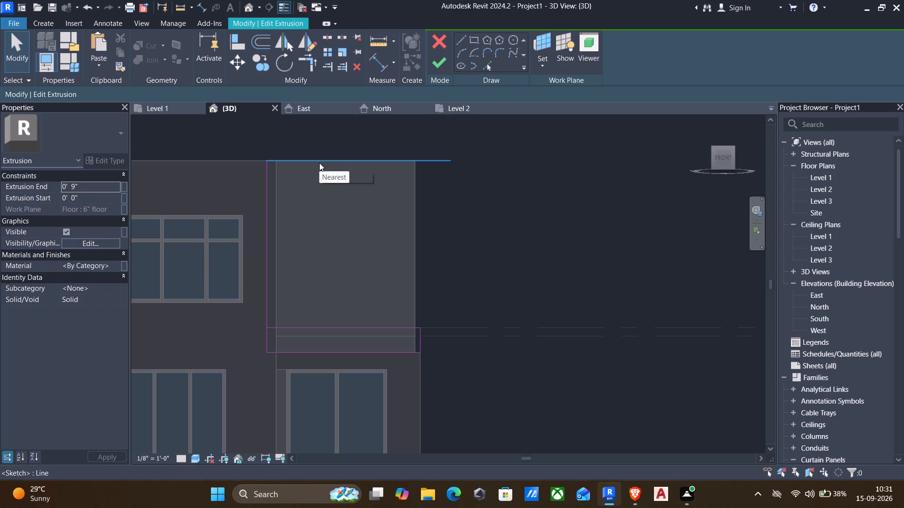
With a 1' line offset, draw a horizontal sketch line below the 11' top line, spanning the wall faces flanking the terrace opening.
{"action": "left_click", "coordinate": [345, 158]}
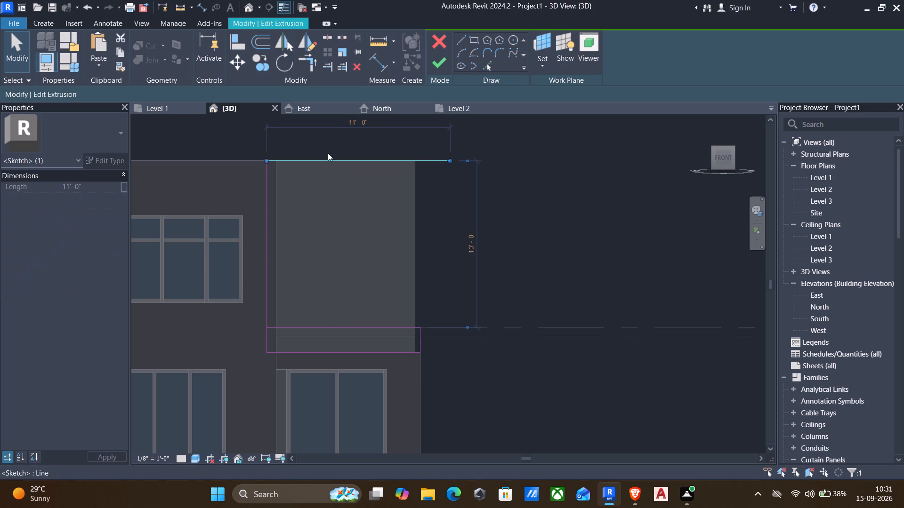
{"action": "left_click", "coordinate": [461, 40]}
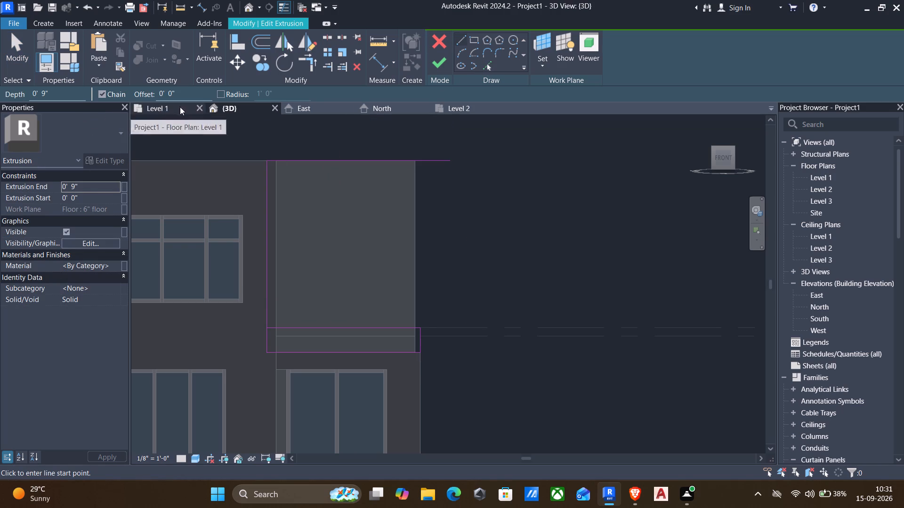
{"action": "left_click", "coordinate": [193, 91]}
{"action": "left_click_drag", "start_coordinate": [193, 91], "coordinate": [108, 90]}
{"action": "type", "text": "1'"}
{"action": "left_click", "coordinate": [276, 159]}
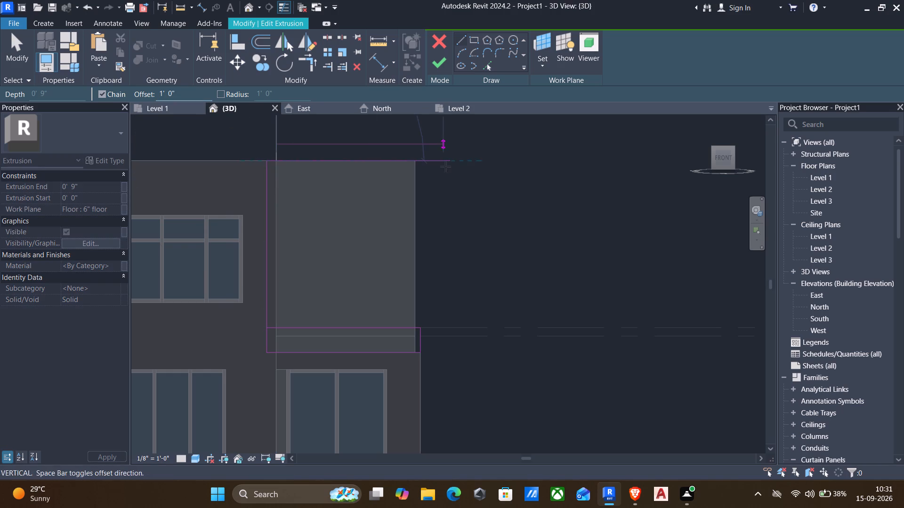
{"action": "key", "text": "space"}
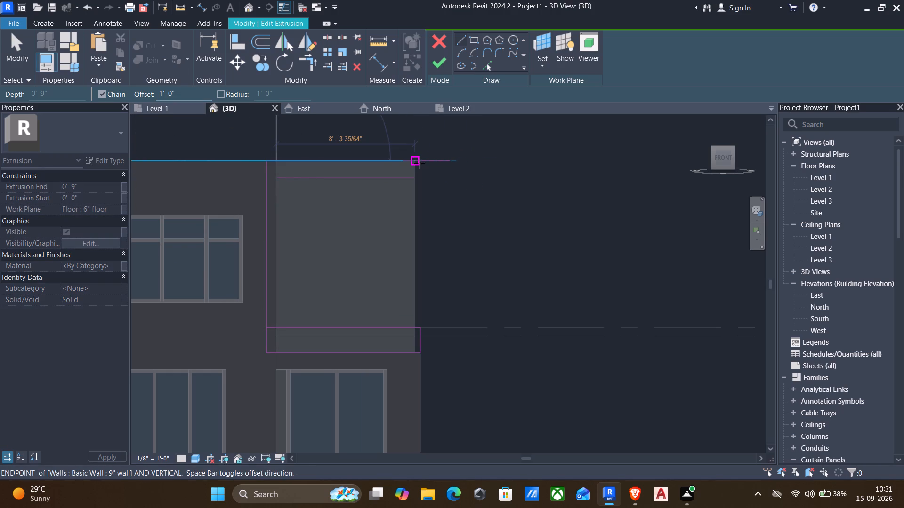
{"action": "scroll", "coordinate": [421, 163], "scroll_direction": "up", "scroll_amount": 2}
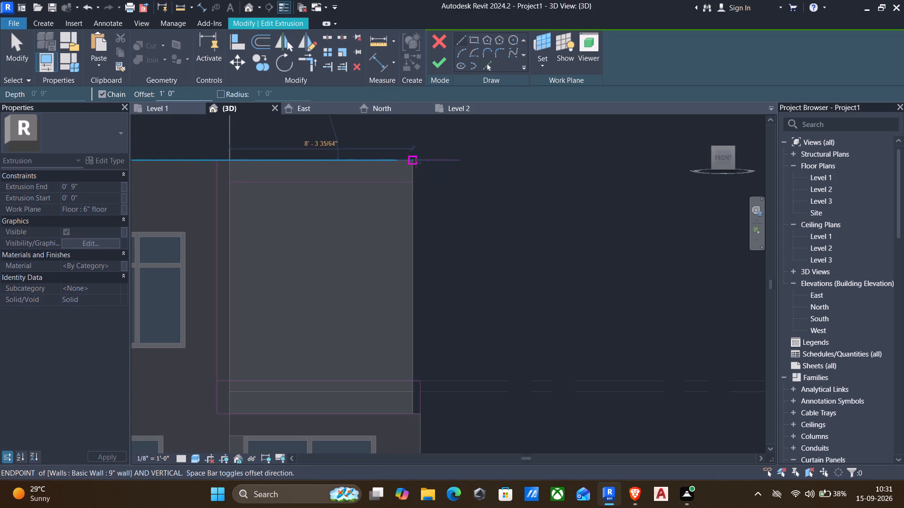
{"action": "left_click", "coordinate": [416, 163]}
{"action": "key", "text": "Escape"}
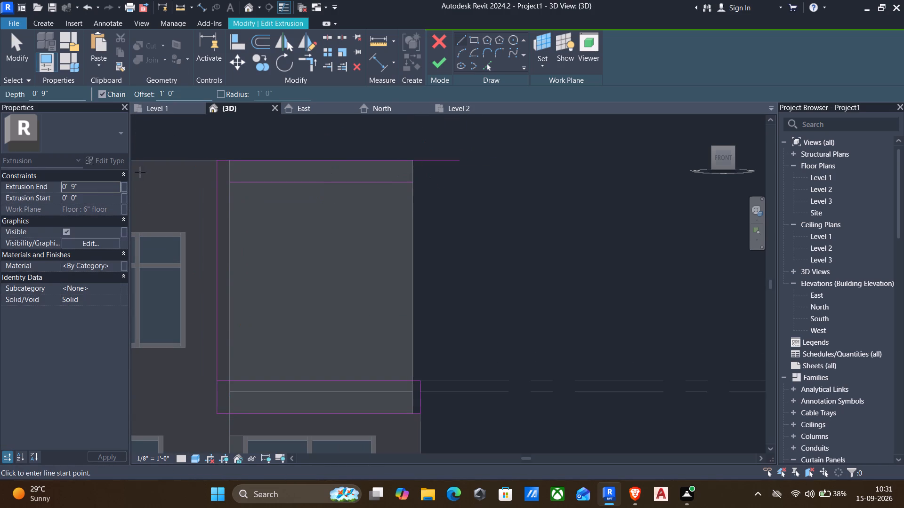
Draw a vertical sketch line offset 1' inside the tall inner line, from wall-top level down to the band's top edge.
{"action": "left_click", "coordinate": [216, 160]}
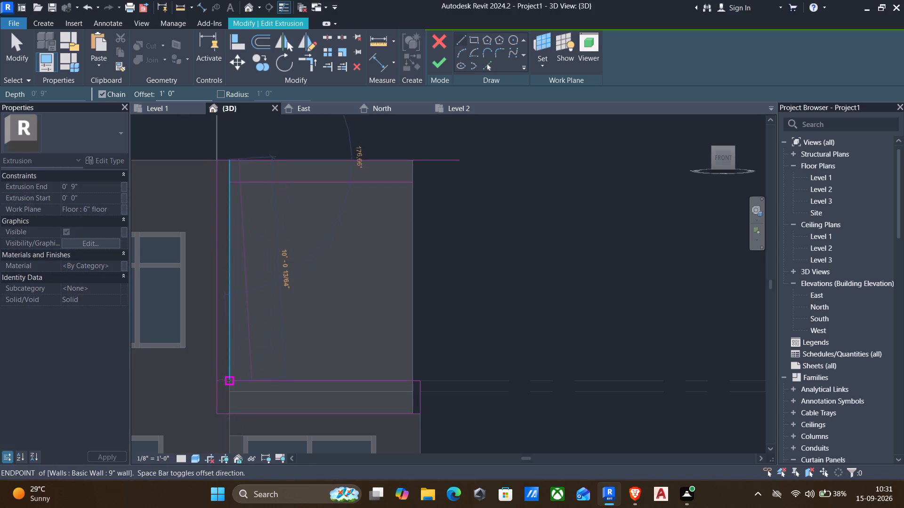
{"action": "scroll", "coordinate": [224, 389], "scroll_direction": "up", "scroll_amount": 4}
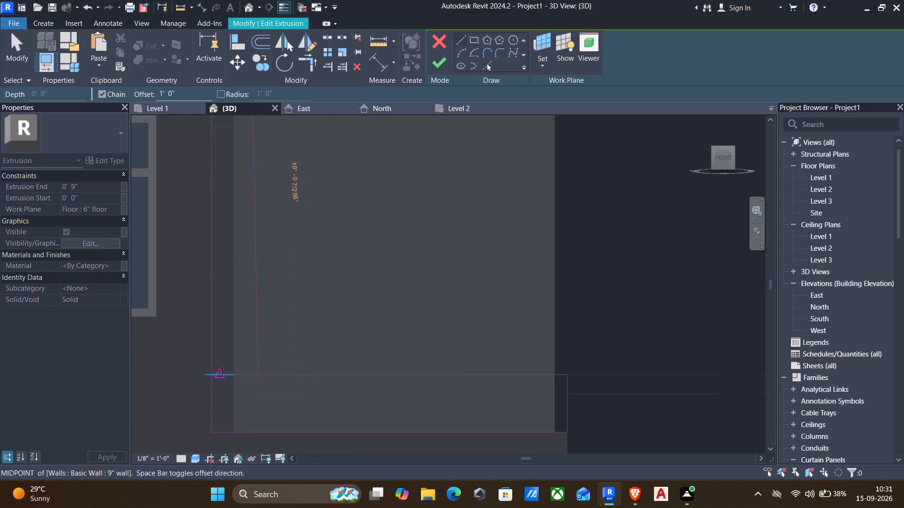
{"action": "left_click", "coordinate": [215, 374]}
{"action": "key", "text": "Escape"}
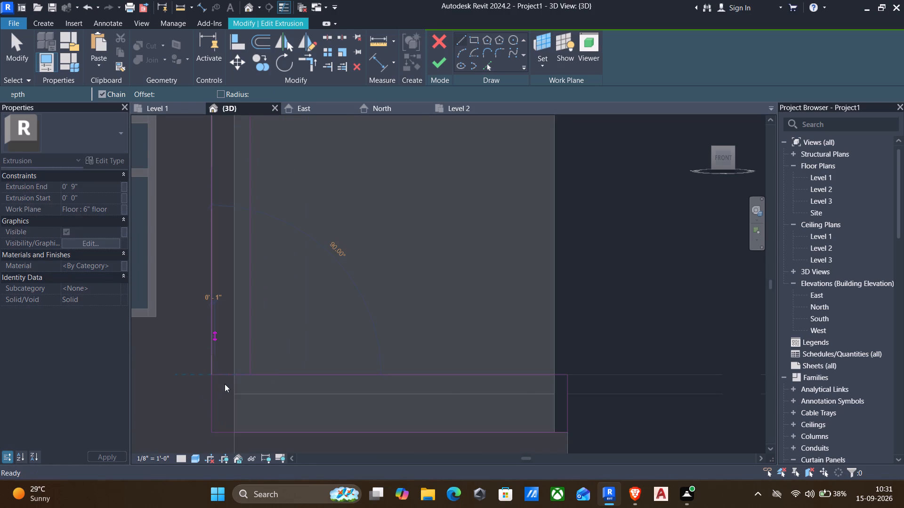
Draw a horizontal sketch line offset 1' below the band's top edge, from its inner end to its outer end.
{"action": "scroll", "coordinate": [269, 388], "scroll_direction": "down", "scroll_amount": 1}
{"action": "middle_click_drag", "start_coordinate": [315, 388], "coordinate": [279, 288]}
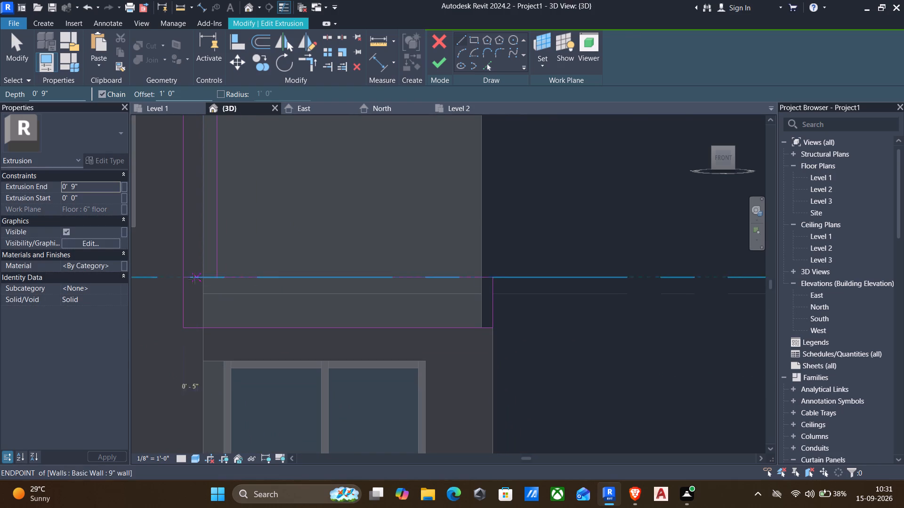
{"action": "left_click_drag", "start_coordinate": [184, 277], "coordinate": [193, 275]}
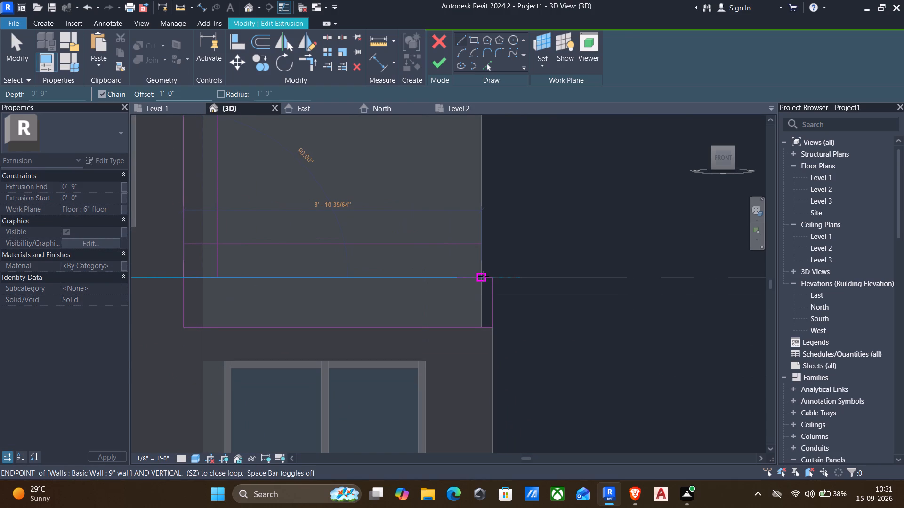
{"action": "key", "text": "space"}
{"action": "left_click", "coordinate": [492, 276]}
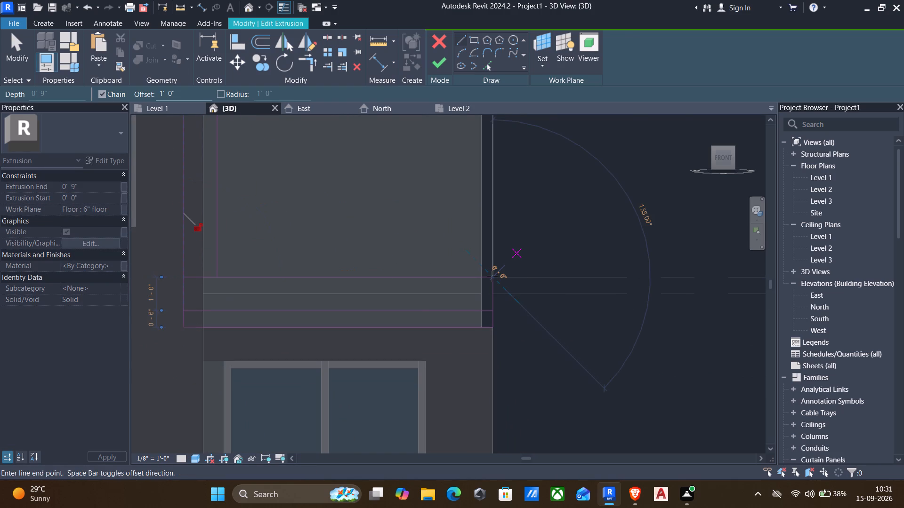
{"action": "key", "text": "Escape"}
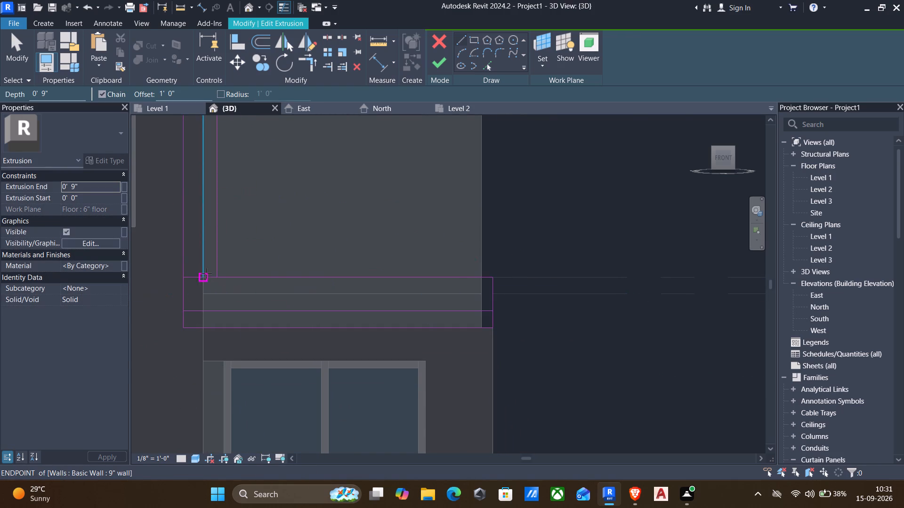
{"action": "scroll", "coordinate": [206, 273], "scroll_direction": "down", "scroll_amount": 1}
{"action": "key", "text": "Escape"}
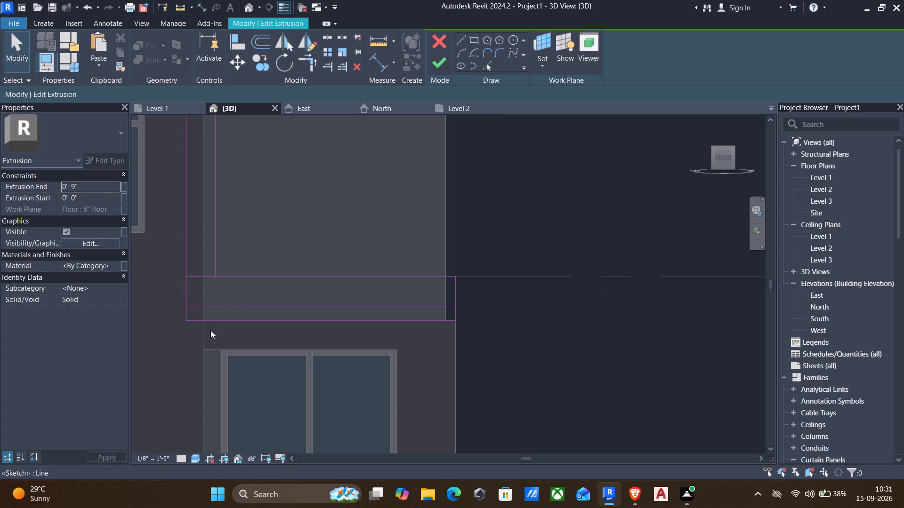
Delete the band's old lowest horizontal line and remove the outer vertical's stub below the new bottom line, leaving a clean corner.
{"action": "left_click", "coordinate": [221, 324]}
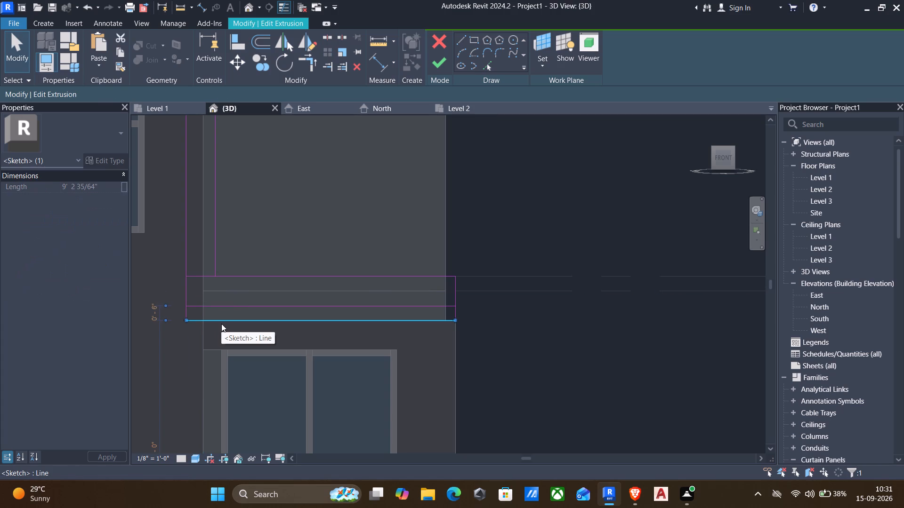
{"action": "key", "text": "Delete"}
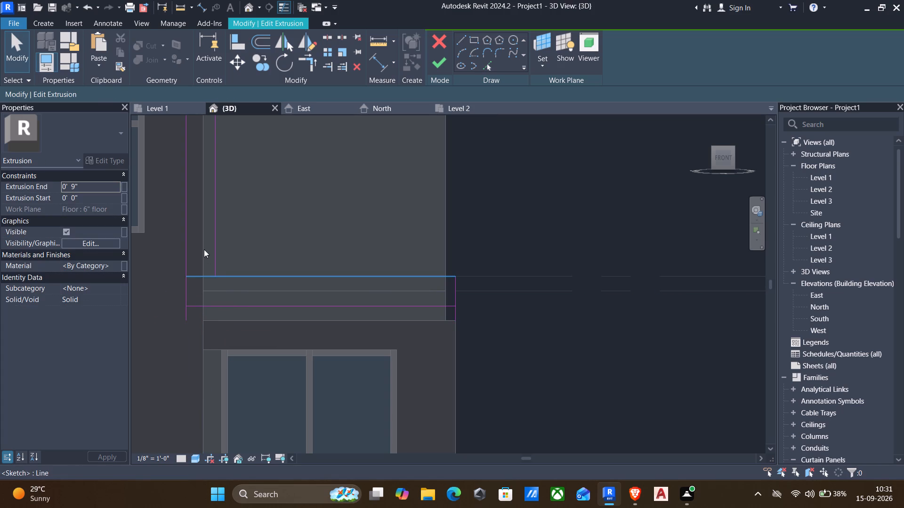
{"action": "type", "text": "tr"}
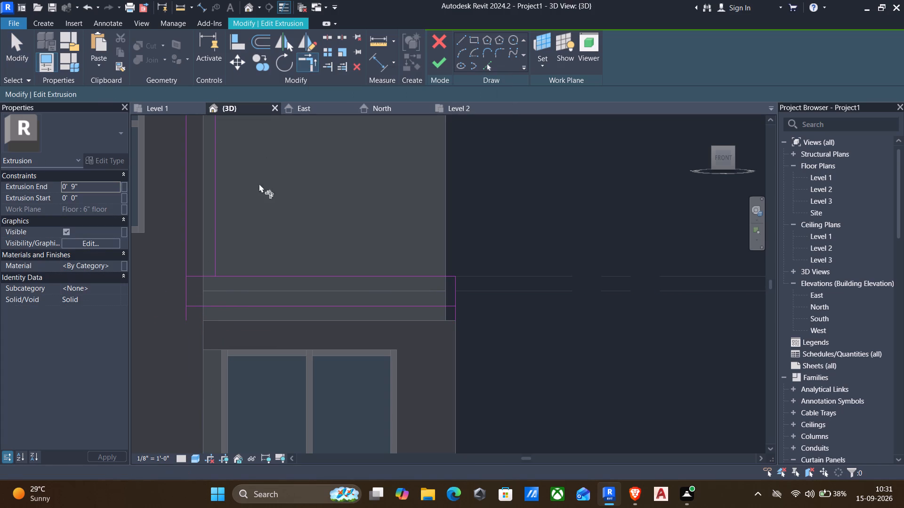
{"action": "left_click", "coordinate": [187, 243]}
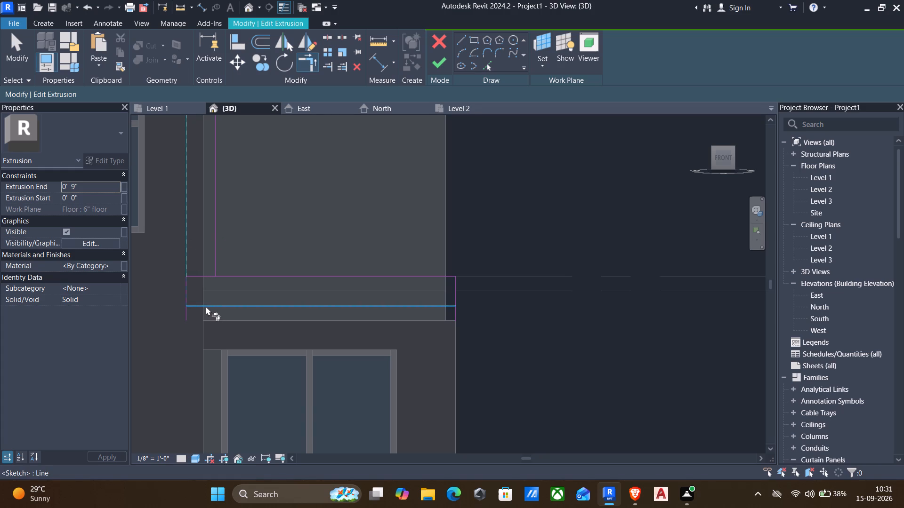
{"action": "left_click", "coordinate": [206, 306]}
{"action": "key", "text": "Escape"}
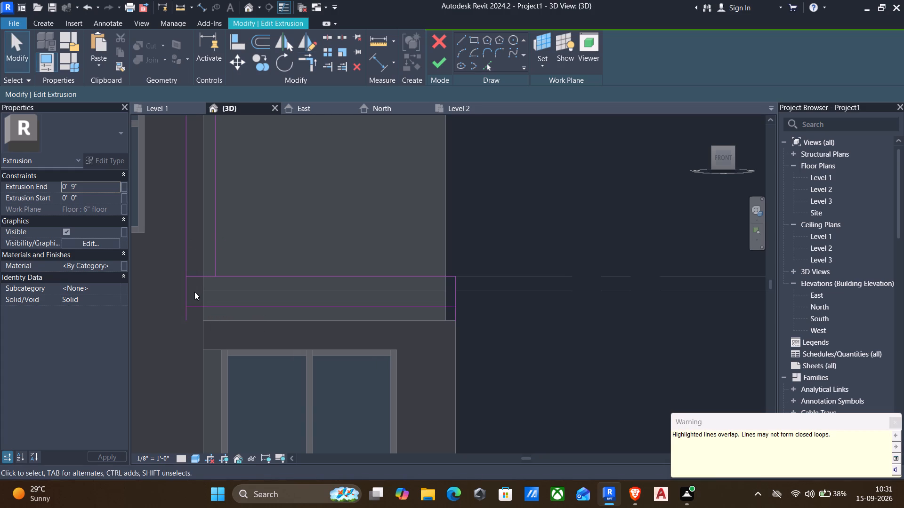
{"action": "left_click", "coordinate": [176, 314]}
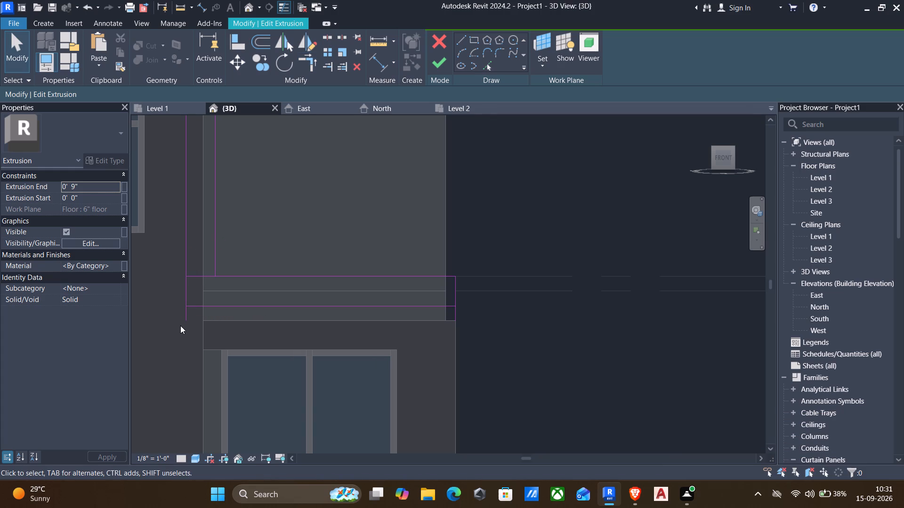
{"action": "left_click", "coordinate": [185, 319]}
{"action": "key", "text": "Delete"}
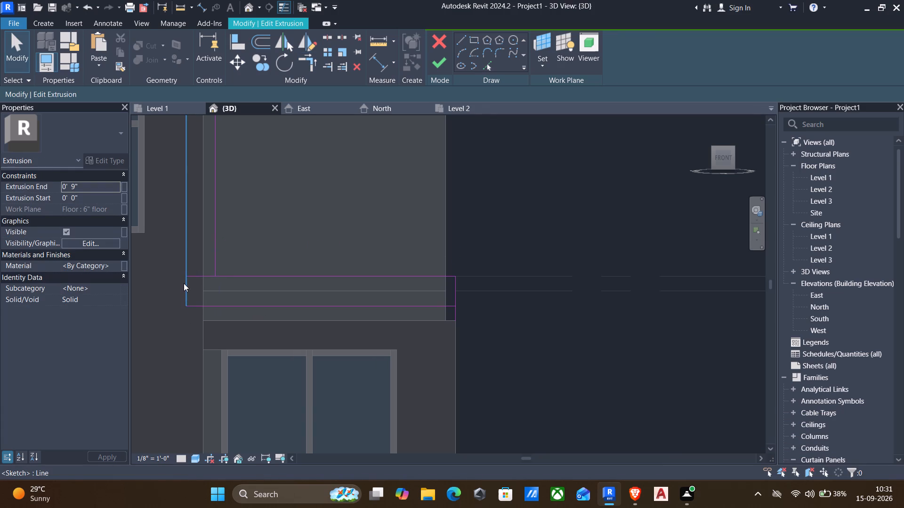
Trim the bottom line to the band's outer end line, then corner the inner vertical with the lower and upper inner horizontals.
{"action": "left_click", "coordinate": [311, 62]}
{"action": "left_click", "coordinate": [424, 304]}
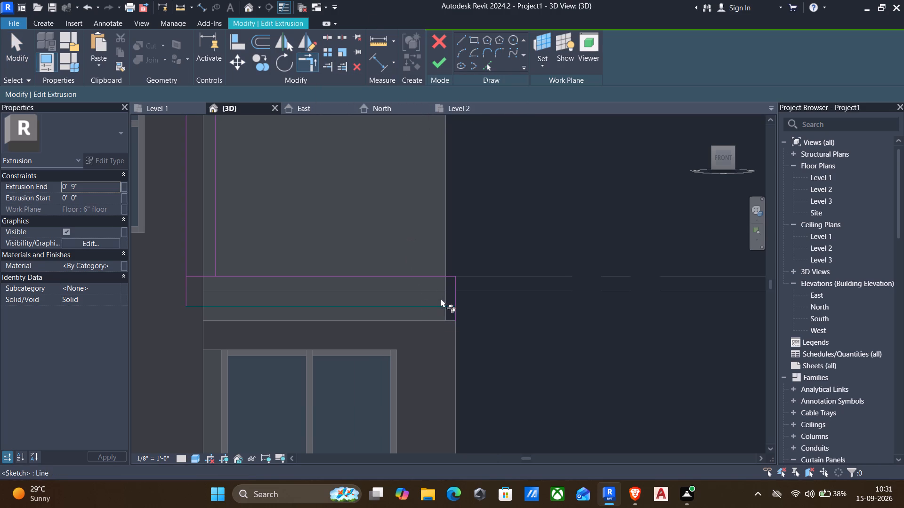
{"action": "left_click", "coordinate": [452, 288]}
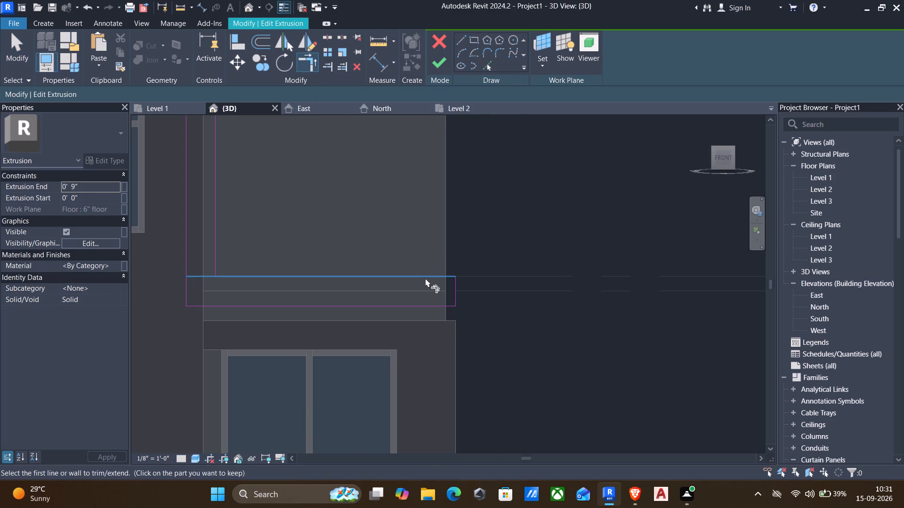
{"action": "left_click", "coordinate": [274, 274]}
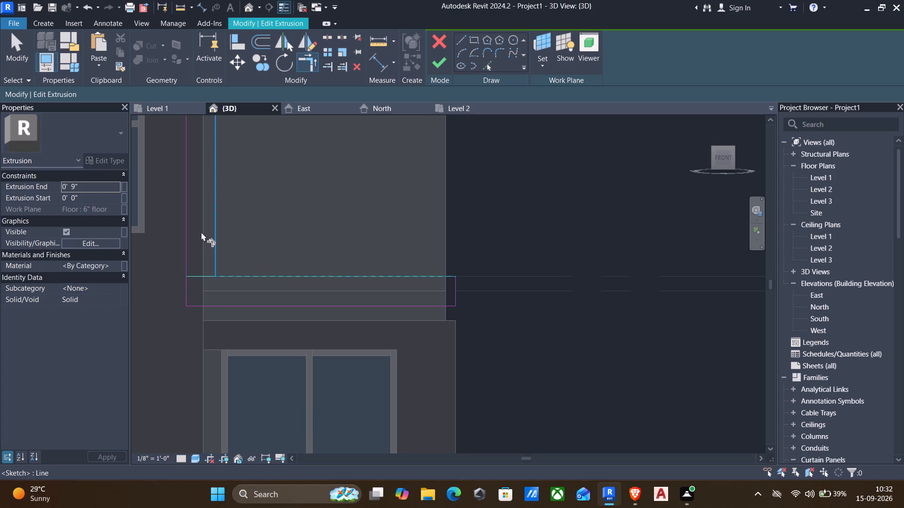
{"action": "left_click", "coordinate": [212, 224]}
{"action": "scroll", "coordinate": [237, 261], "scroll_direction": "down", "scroll_amount": 2}
{"action": "middle_click_drag", "start_coordinate": [248, 219], "coordinate": [301, 368]}
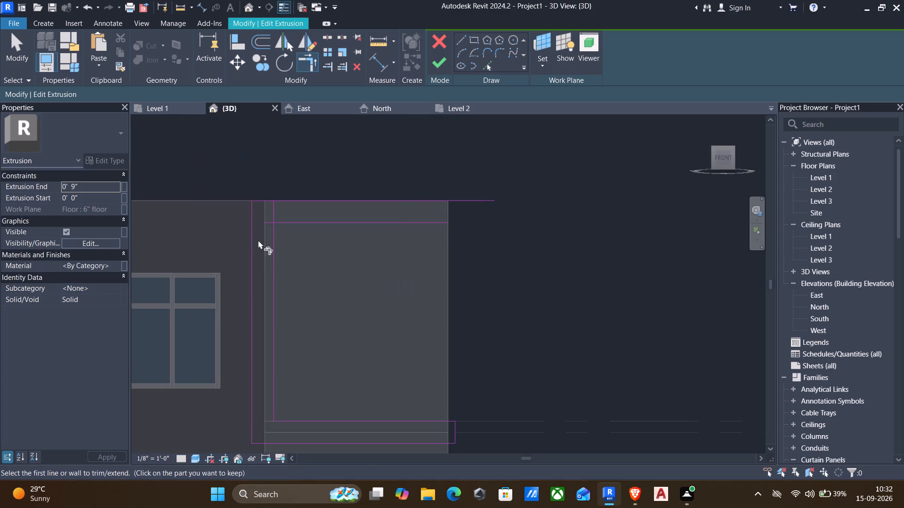
{"action": "left_click", "coordinate": [271, 229]}
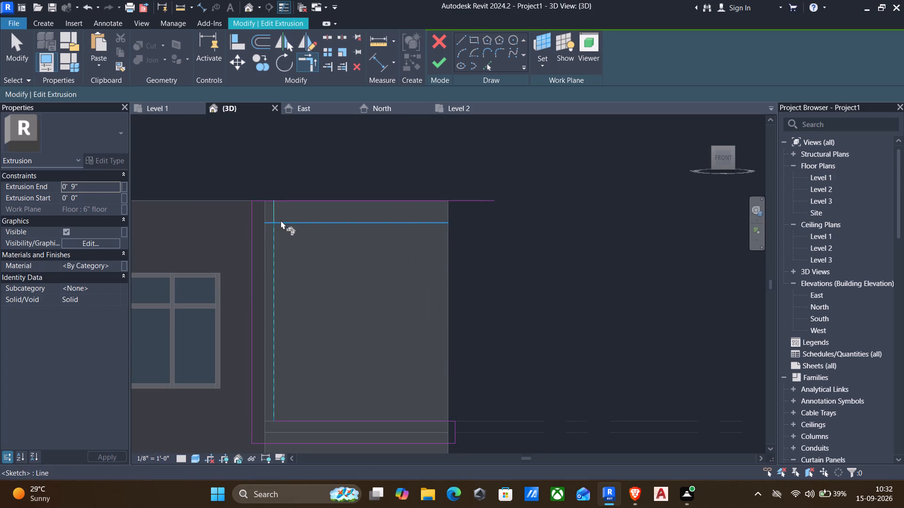
{"action": "left_click", "coordinate": [282, 222]}
{"action": "scroll", "coordinate": [371, 230], "scroll_direction": "down", "scroll_amount": 2}
{"action": "middle_click_drag", "start_coordinate": [344, 255], "coordinate": [321, 241]}
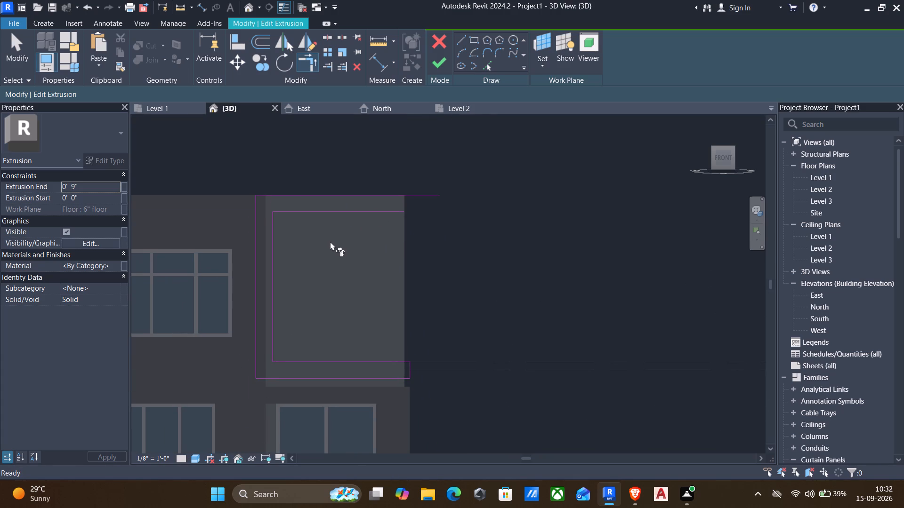
{"action": "key", "text": "Escape"}
Draw a vertical sketch line with 0 offset from the top of the band's outer end up to the wall-top line.
{"action": "key", "text": "l"}
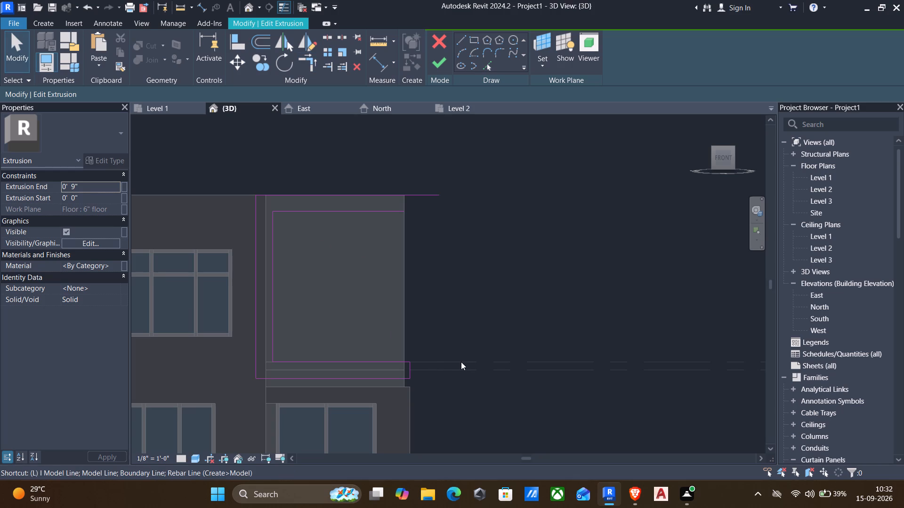
{"action": "left_click", "coordinate": [461, 43]}
{"action": "scroll", "coordinate": [423, 373], "scroll_direction": "up", "scroll_amount": 3}
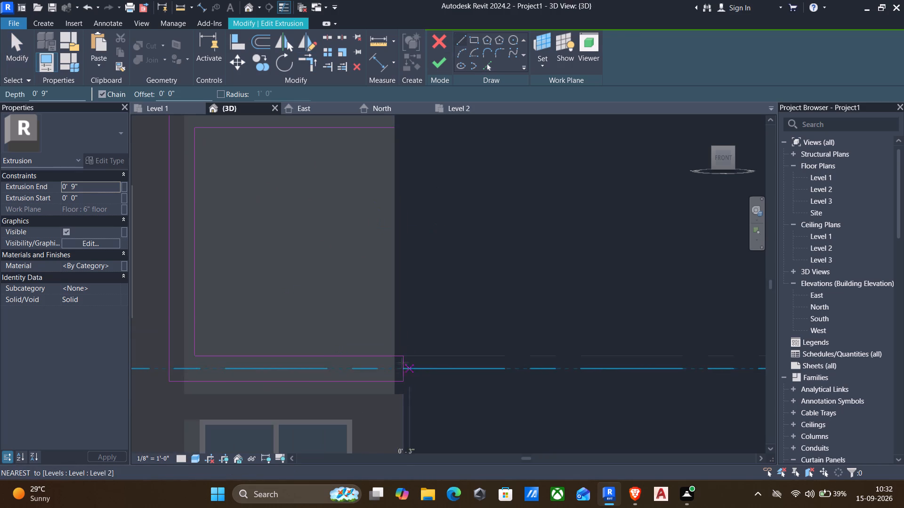
{"action": "left_click", "coordinate": [405, 354]}
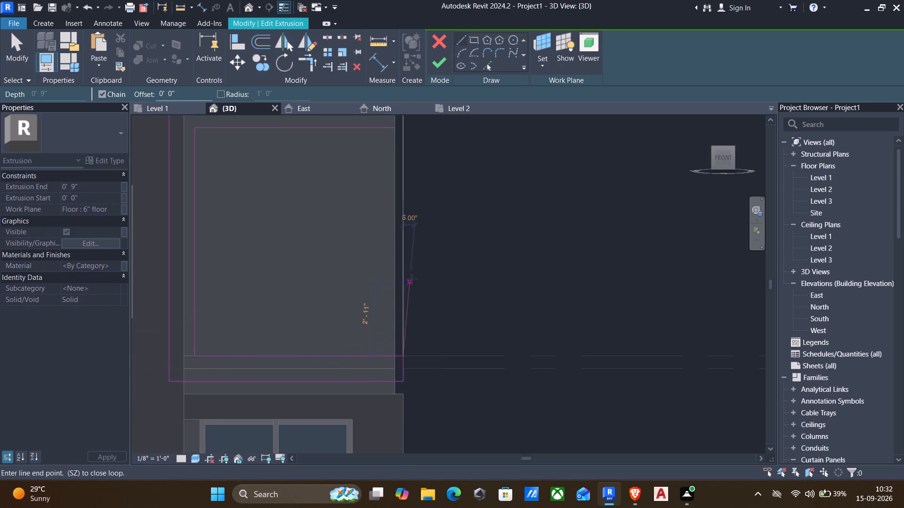
{"action": "scroll", "coordinate": [412, 278], "scroll_direction": "down", "scroll_amount": 1}
{"action": "middle_click_drag", "start_coordinate": [414, 218], "coordinate": [420, 336]}
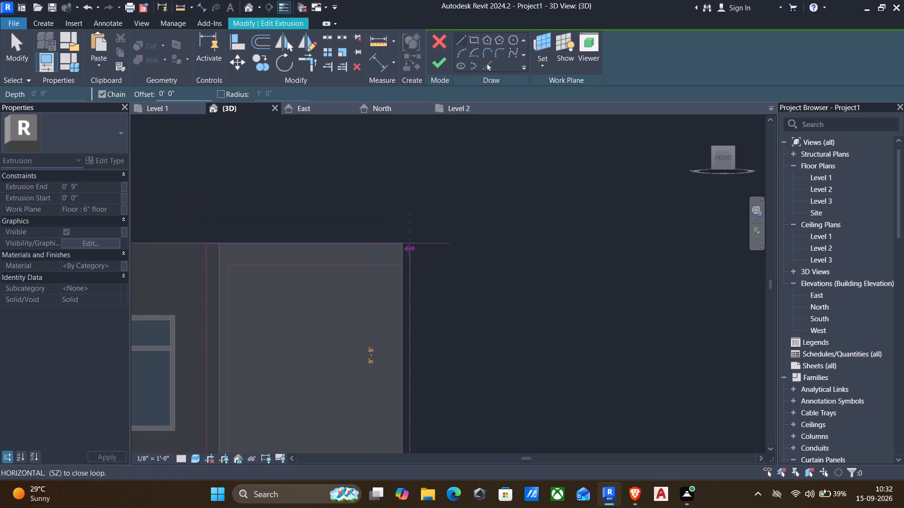
{"action": "left_click", "coordinate": [409, 244]}
{"action": "key", "text": "Escape"}
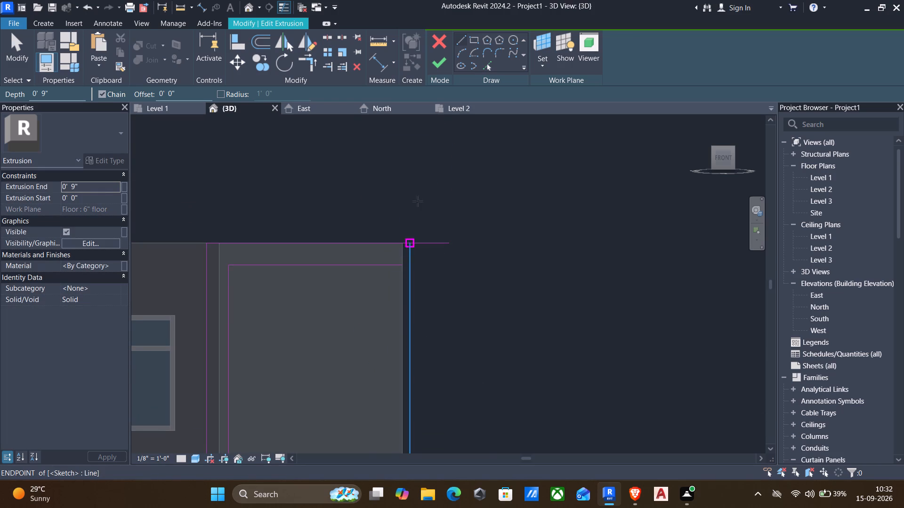
Trim the new vertical line with both upper horizontals to close the frame's top arm, and finish the extrusion sketch.
{"action": "type", "text": "tr"}
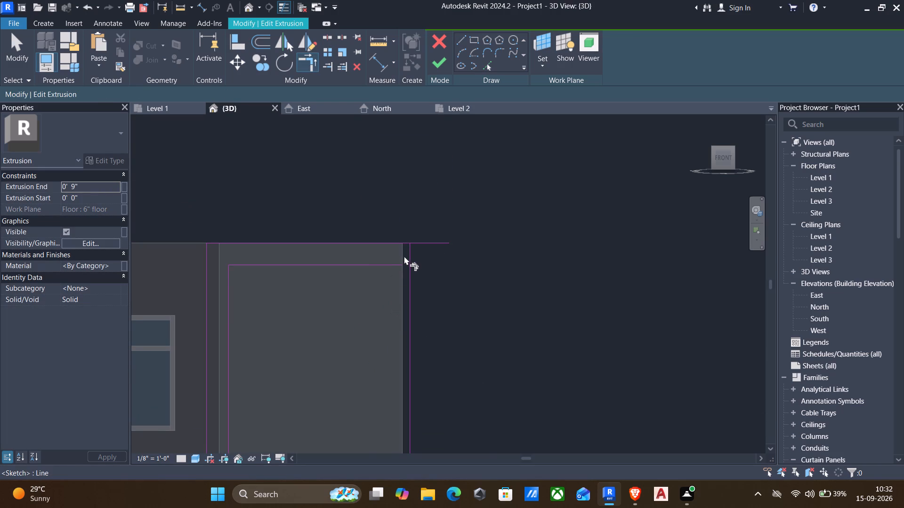
{"action": "left_click", "coordinate": [408, 250]}
{"action": "left_click", "coordinate": [396, 260]}
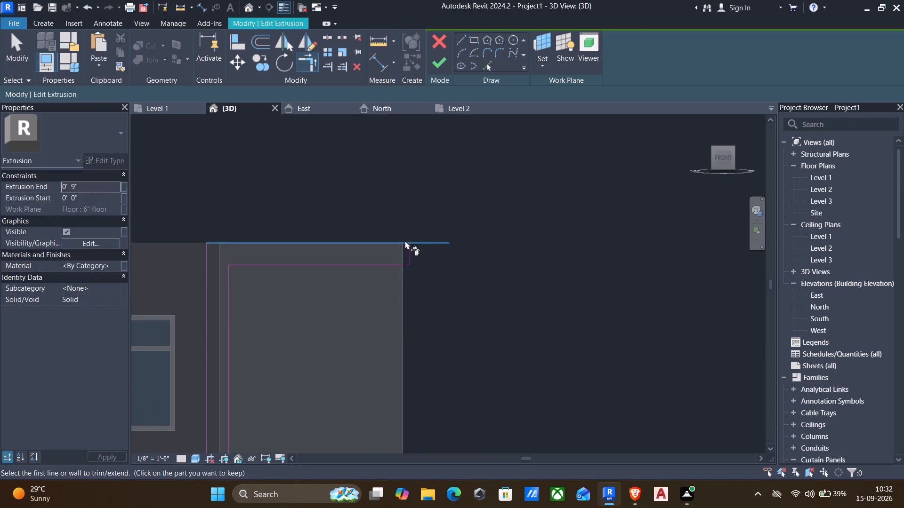
{"action": "left_click", "coordinate": [408, 250]}
{"action": "left_click", "coordinate": [400, 244]}
{"action": "scroll", "coordinate": [414, 289], "scroll_direction": "down", "scroll_amount": 3}
{"action": "middle_click_drag", "start_coordinate": [423, 297], "coordinate": [387, 296]}
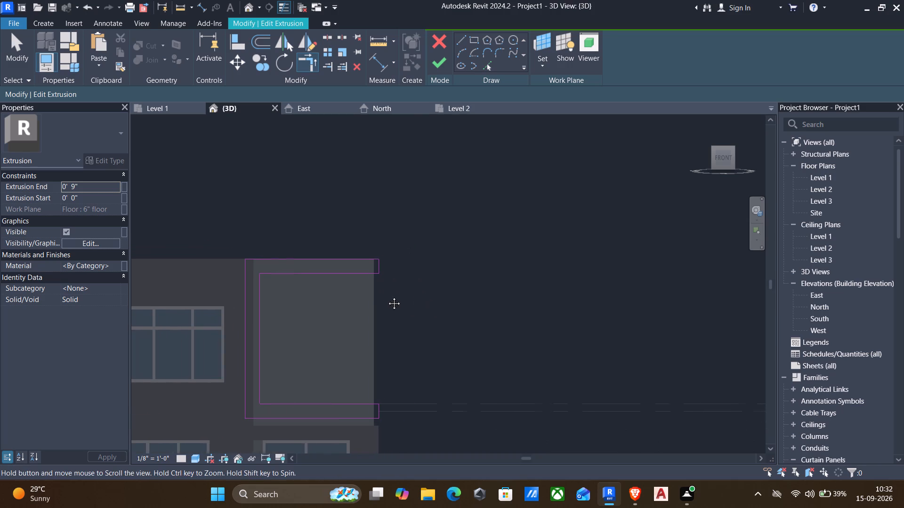
{"action": "middle_click_drag", "start_coordinate": [387, 296], "coordinate": [386, 296]}
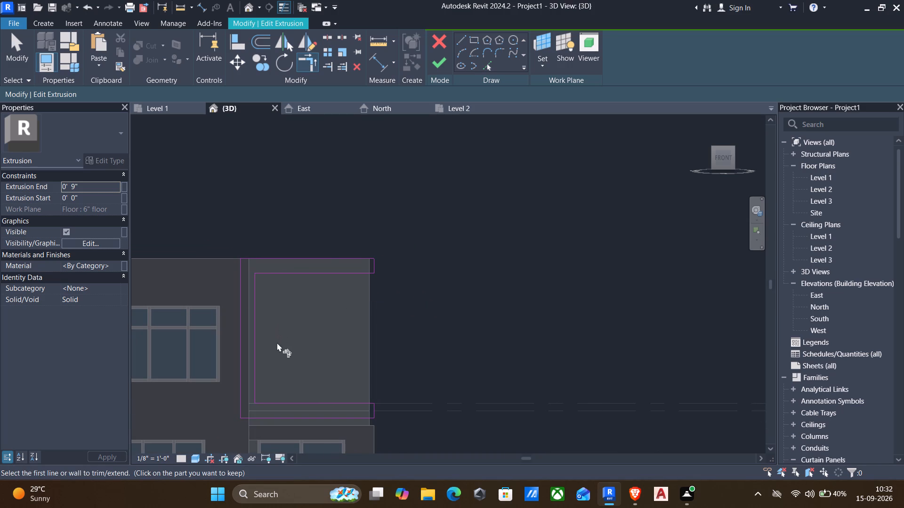
{"action": "left_click", "coordinate": [433, 57]}
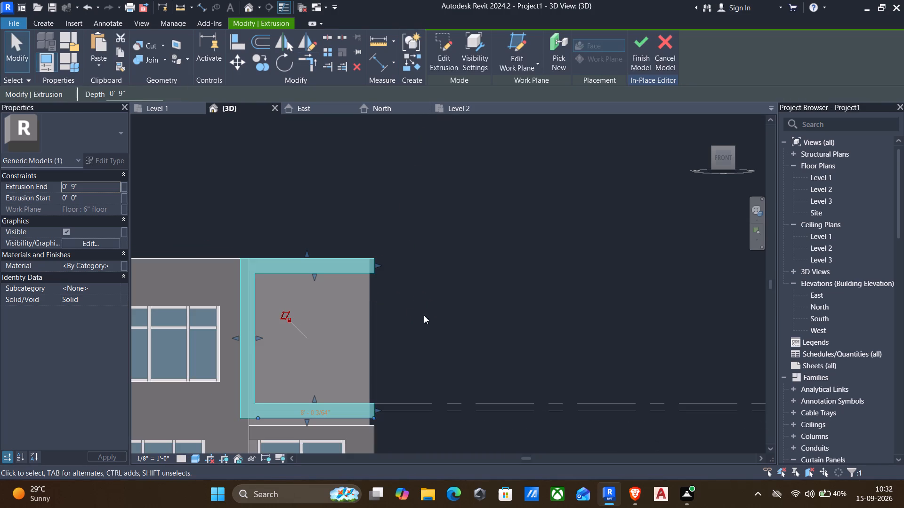
Examine the C-shaped frame around the upper terrace from the front and side, including how it meets the walls and floor.
{"action": "middle_click_drag", "start_coordinate": [436, 315], "coordinate": [286, 339], "text": "shift"}
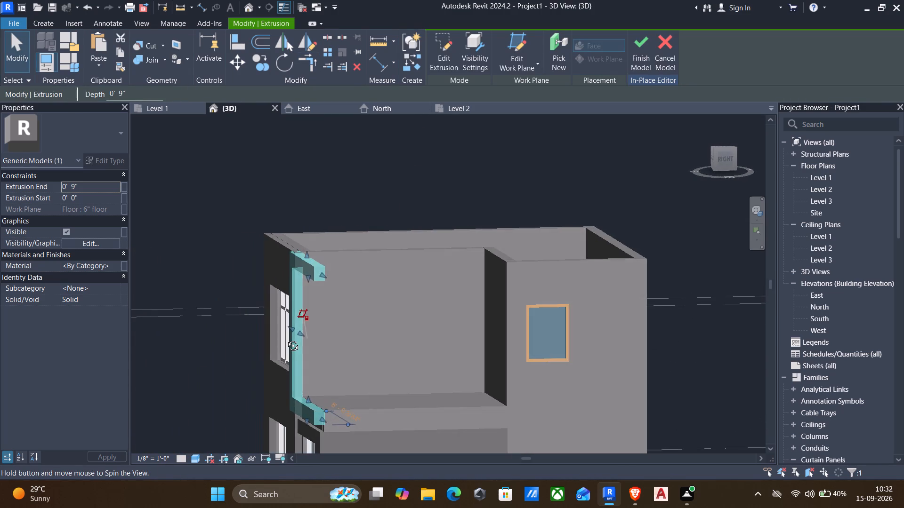
{"action": "middle_click_drag", "start_coordinate": [286, 339], "coordinate": [264, 341], "text": "shift"}
{"action": "middle_click_drag", "start_coordinate": [265, 347], "coordinate": [410, 341], "text": "shift"}
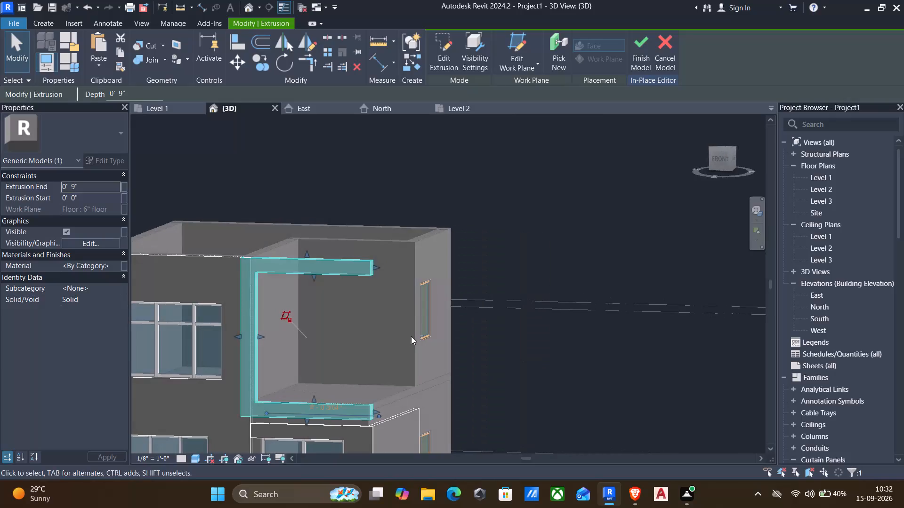
{"action": "key", "text": "Escape"}
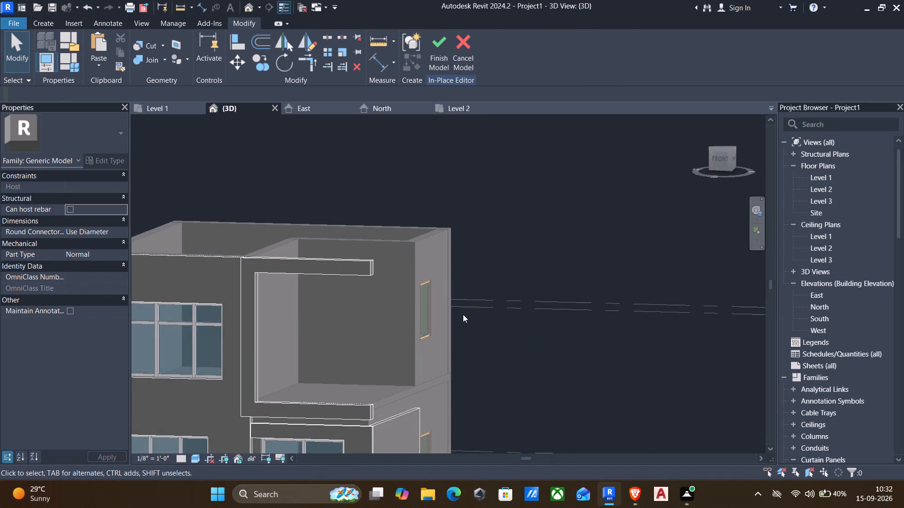
{"action": "middle_click_drag", "start_coordinate": [463, 314], "coordinate": [311, 352], "text": "shift"}
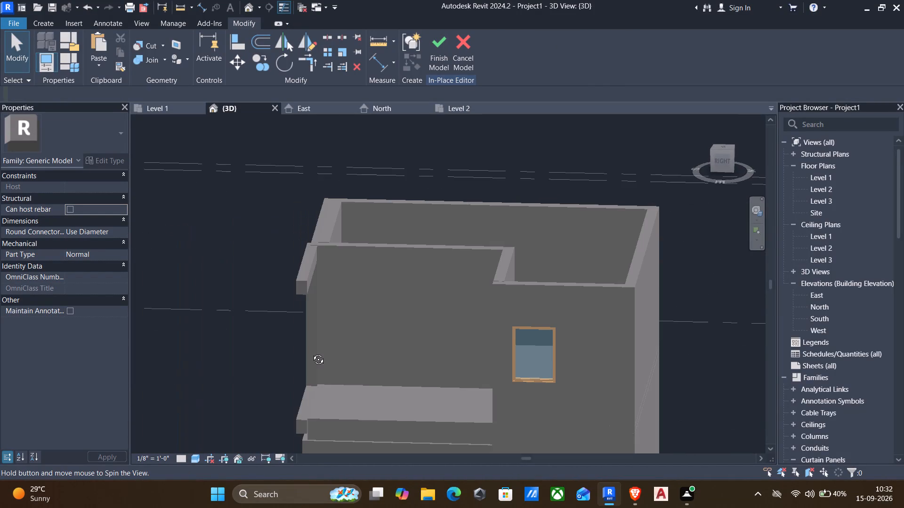
{"action": "middle_click_drag", "start_coordinate": [311, 352], "coordinate": [342, 349], "text": "shift"}
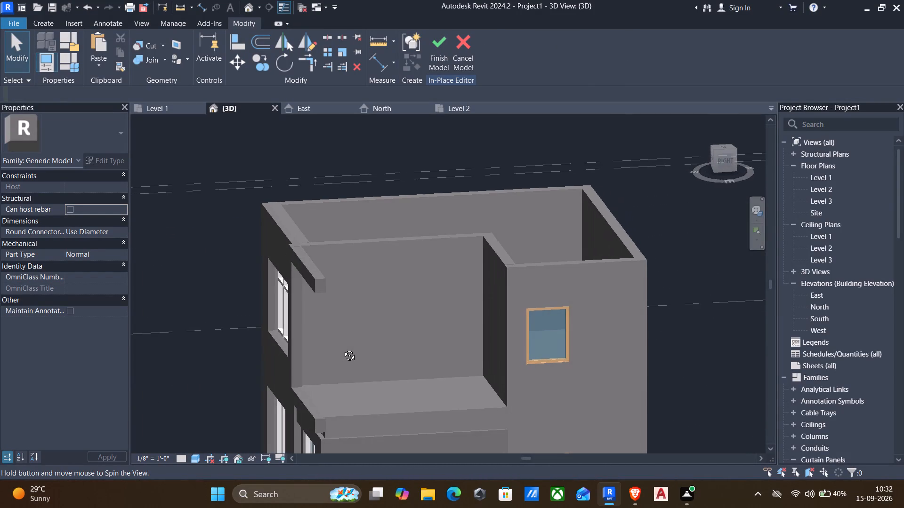
{"action": "middle_click_drag", "start_coordinate": [342, 349], "coordinate": [323, 321], "text": "shift"}
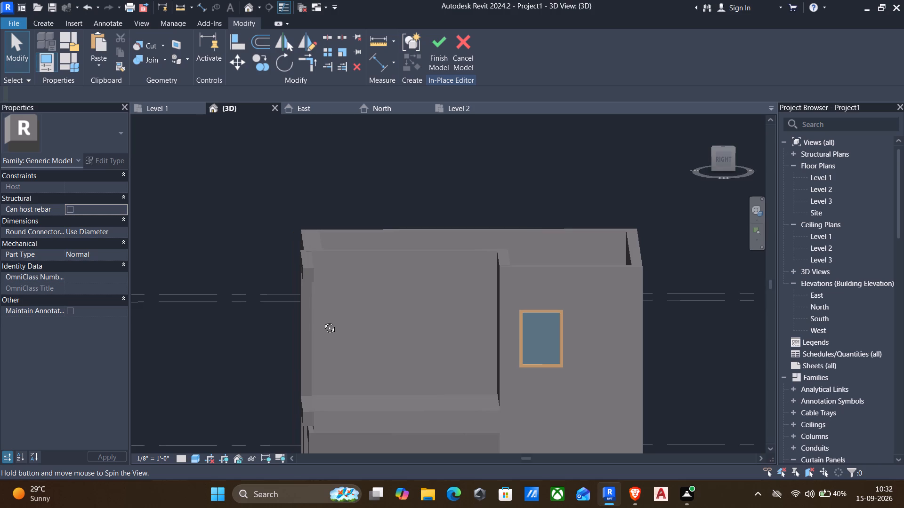
{"action": "middle_click_drag", "start_coordinate": [323, 321], "coordinate": [332, 317], "text": "shift"}
{"action": "middle_click_drag", "start_coordinate": [359, 380], "coordinate": [360, 307]}
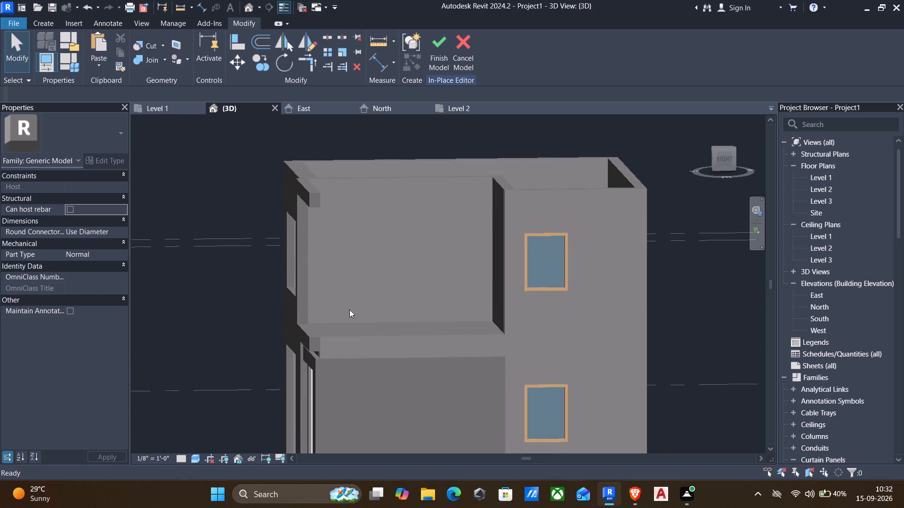
{"action": "middle_click_drag", "start_coordinate": [316, 359], "coordinate": [384, 356], "text": "shift"}
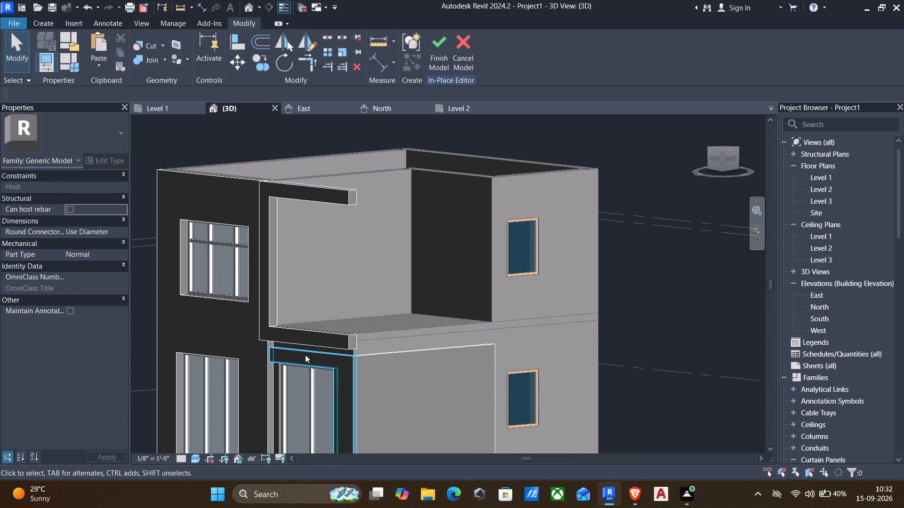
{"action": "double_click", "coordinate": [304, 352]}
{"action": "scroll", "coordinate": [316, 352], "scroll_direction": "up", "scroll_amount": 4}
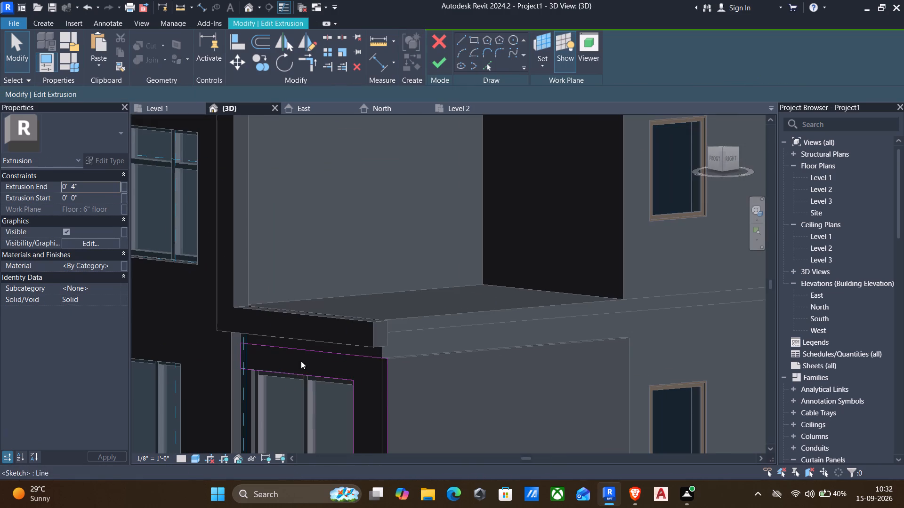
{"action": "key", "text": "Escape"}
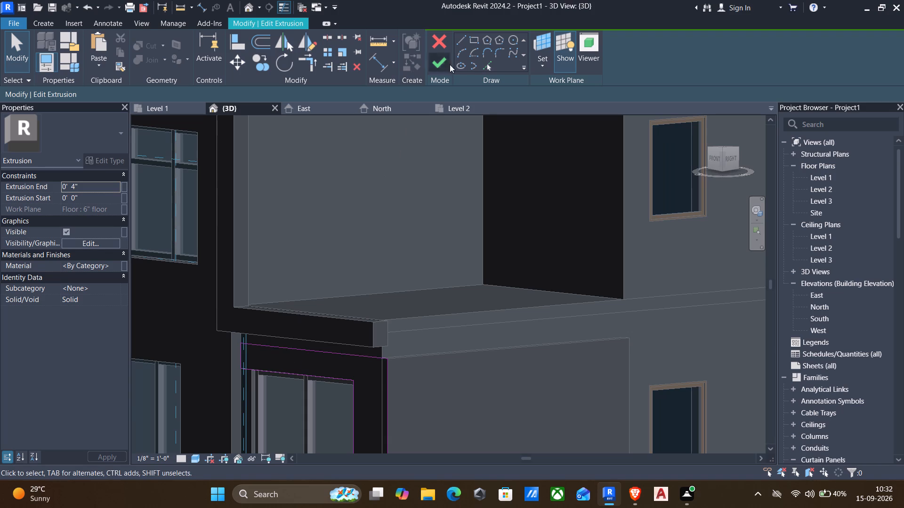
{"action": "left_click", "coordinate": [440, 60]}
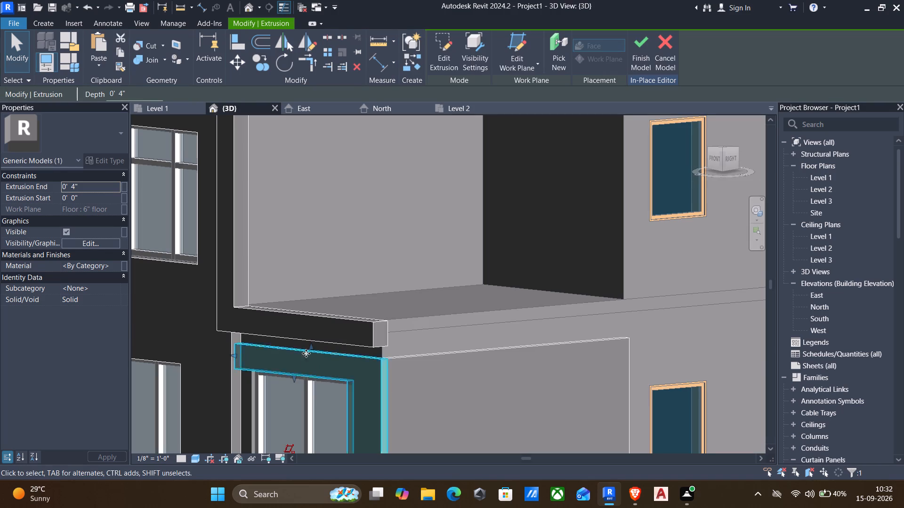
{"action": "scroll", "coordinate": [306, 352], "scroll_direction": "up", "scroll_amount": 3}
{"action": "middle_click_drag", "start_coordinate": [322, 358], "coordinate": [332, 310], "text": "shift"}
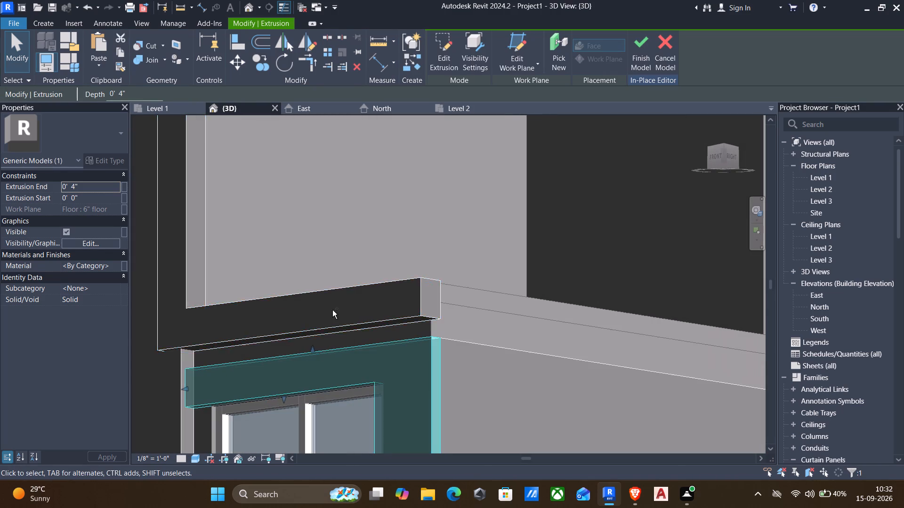
Stretch the top of the 4" trim extrusion around the ground-floor window up to the underside of the frame's lower arm.
{"action": "left_click_drag", "start_coordinate": [312, 346], "coordinate": [308, 337]}
{"action": "scroll", "coordinate": [301, 340], "scroll_direction": "up", "scroll_amount": 3}
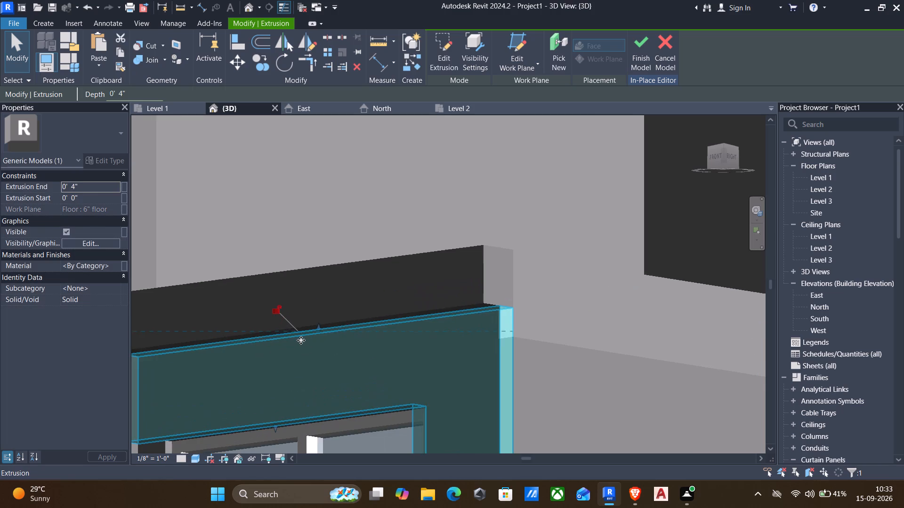
{"action": "key", "text": "Escape"}
{"action": "left_click", "coordinate": [303, 335]}
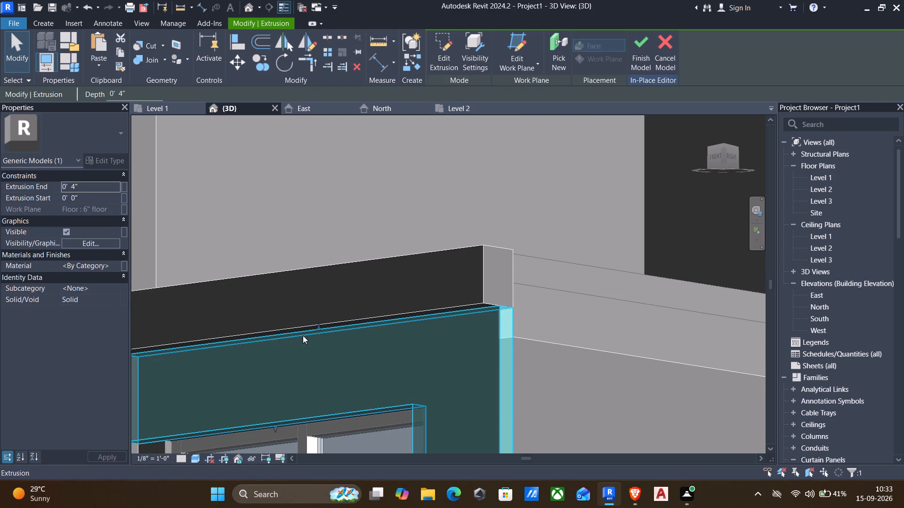
{"action": "key", "text": "Escape"}
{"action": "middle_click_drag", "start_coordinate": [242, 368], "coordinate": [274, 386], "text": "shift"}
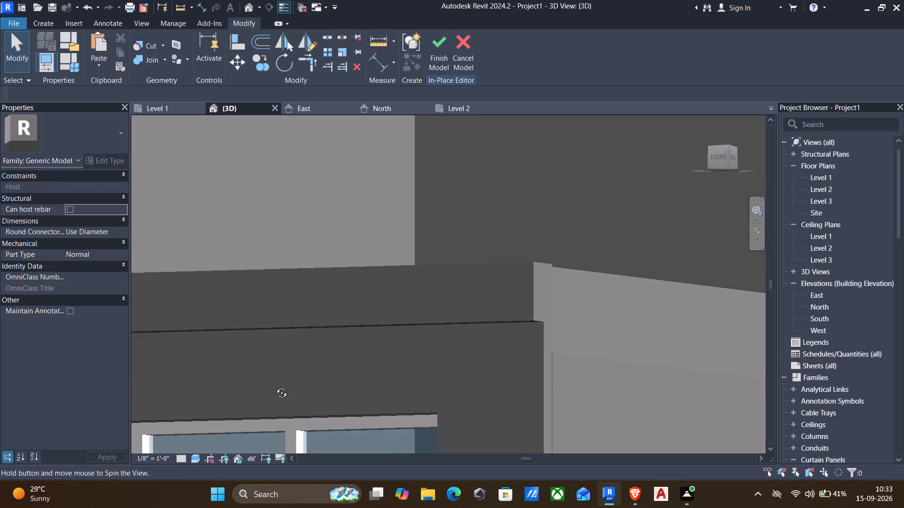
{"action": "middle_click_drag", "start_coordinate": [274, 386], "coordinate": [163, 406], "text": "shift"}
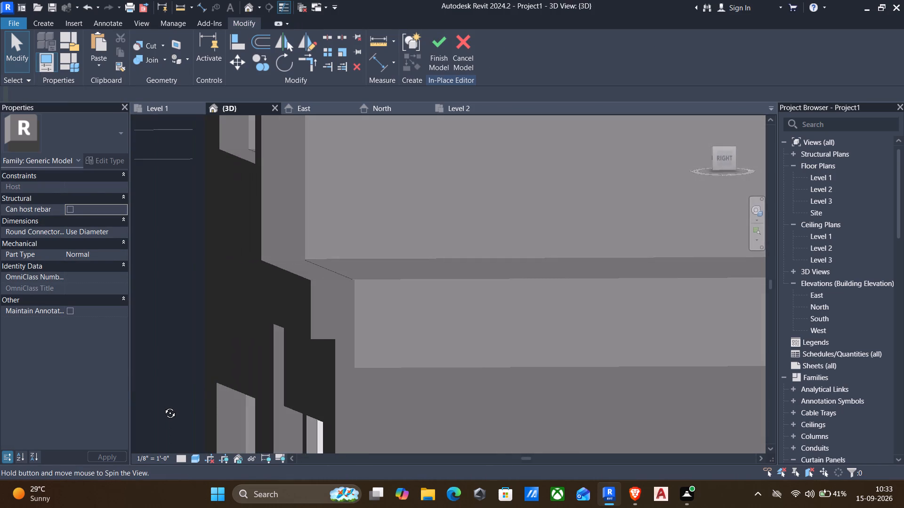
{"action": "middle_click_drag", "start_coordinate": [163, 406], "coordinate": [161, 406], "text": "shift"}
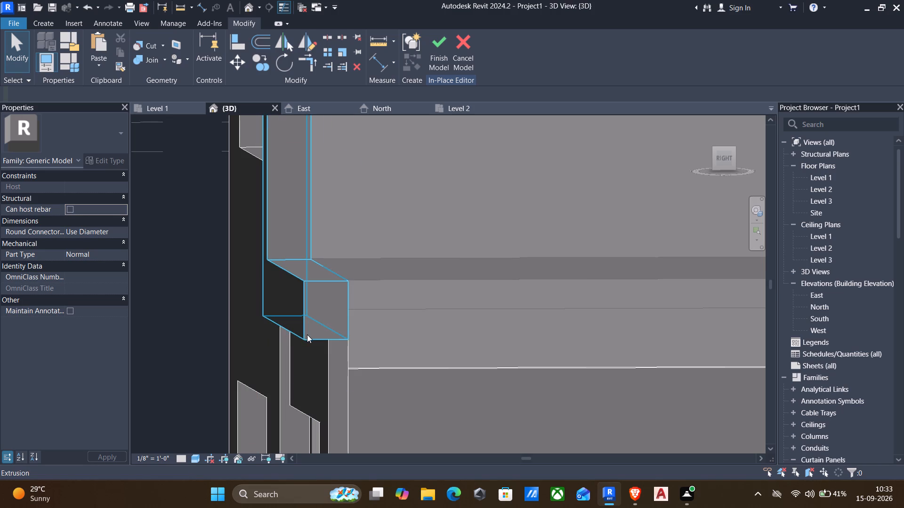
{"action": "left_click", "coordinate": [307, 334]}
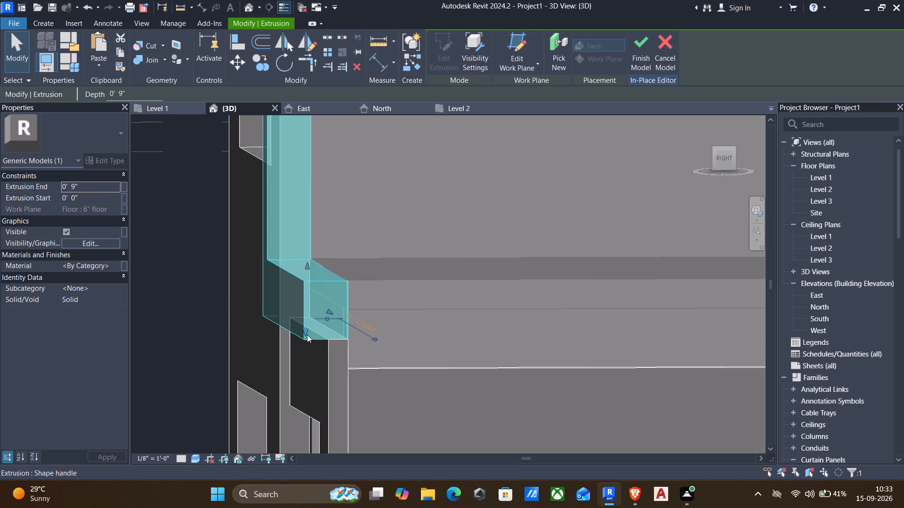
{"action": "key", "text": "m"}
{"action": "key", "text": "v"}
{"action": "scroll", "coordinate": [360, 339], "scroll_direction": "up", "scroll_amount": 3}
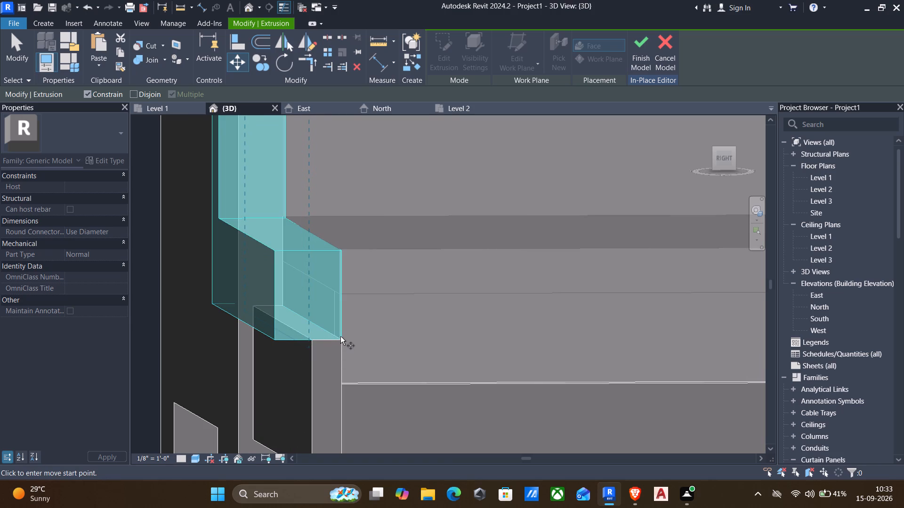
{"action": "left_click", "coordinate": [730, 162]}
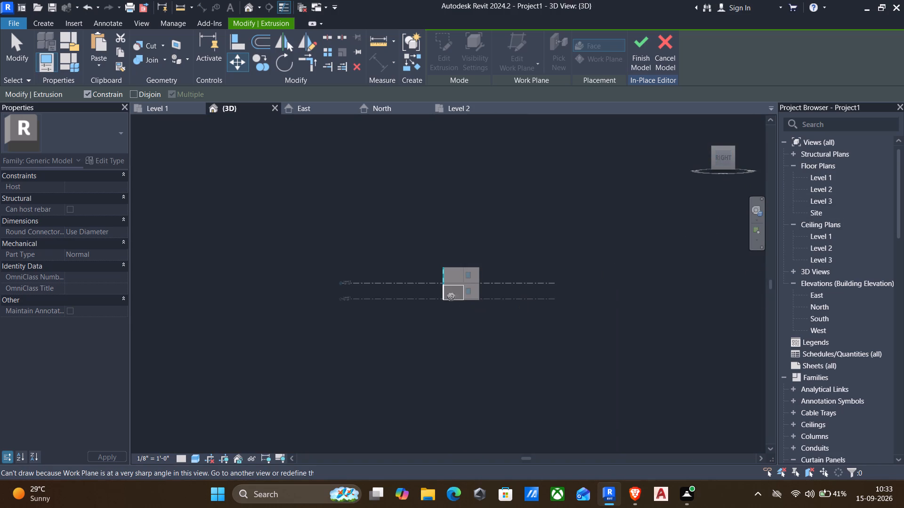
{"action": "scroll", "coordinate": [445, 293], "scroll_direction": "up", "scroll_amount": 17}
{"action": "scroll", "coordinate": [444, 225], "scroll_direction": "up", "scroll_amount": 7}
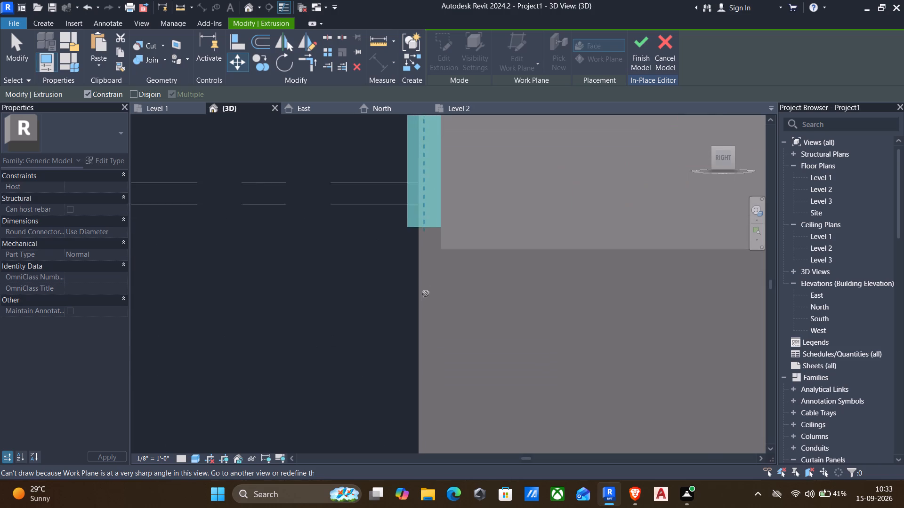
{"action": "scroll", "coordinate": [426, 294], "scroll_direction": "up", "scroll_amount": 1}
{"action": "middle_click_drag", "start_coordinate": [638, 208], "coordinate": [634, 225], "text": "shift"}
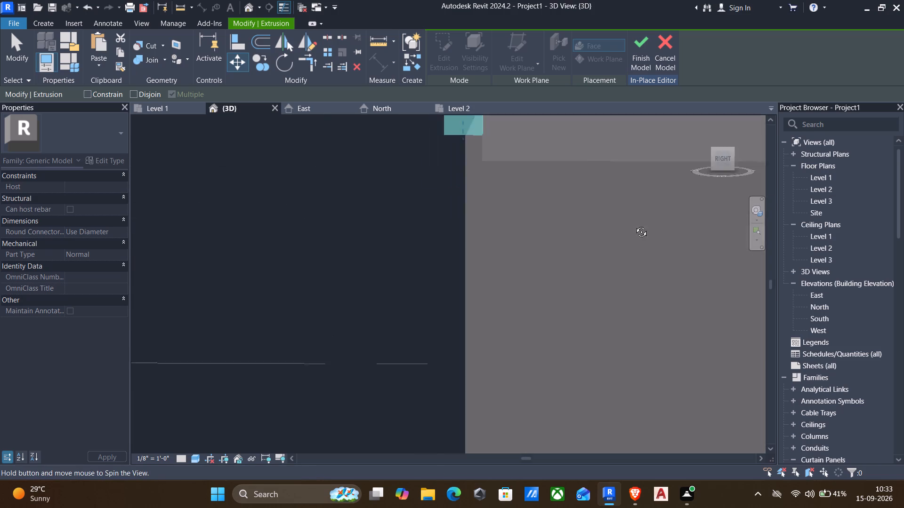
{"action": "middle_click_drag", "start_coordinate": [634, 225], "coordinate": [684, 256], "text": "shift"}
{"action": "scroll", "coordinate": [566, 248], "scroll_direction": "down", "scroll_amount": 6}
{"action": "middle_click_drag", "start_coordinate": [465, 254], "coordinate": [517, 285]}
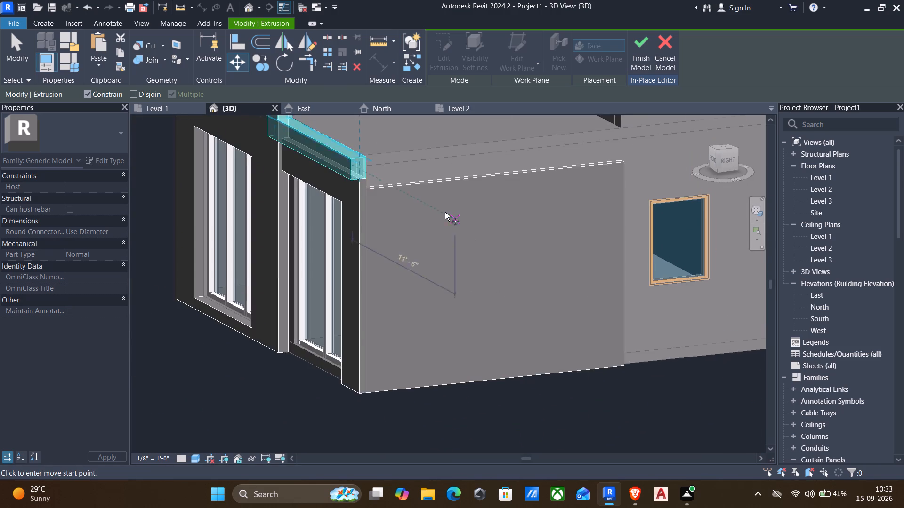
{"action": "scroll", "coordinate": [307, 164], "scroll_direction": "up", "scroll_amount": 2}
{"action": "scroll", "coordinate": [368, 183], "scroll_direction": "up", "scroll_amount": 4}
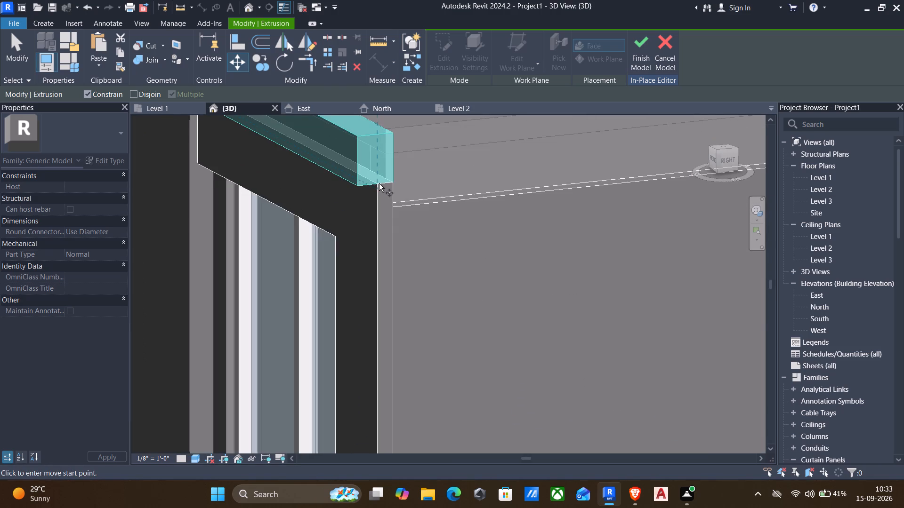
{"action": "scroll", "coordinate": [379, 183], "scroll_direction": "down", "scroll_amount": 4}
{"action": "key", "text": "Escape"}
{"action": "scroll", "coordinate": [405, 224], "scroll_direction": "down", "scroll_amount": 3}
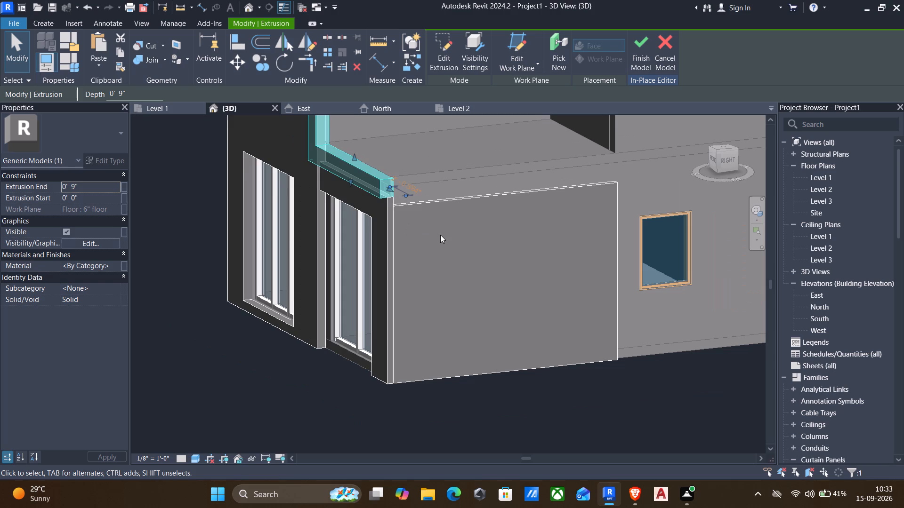
Align the back face of the C-shaped frame with the front face of the 4" window trim.
{"action": "left_click", "coordinate": [235, 39]}
{"action": "scroll", "coordinate": [402, 223], "scroll_direction": "up", "scroll_amount": 3}
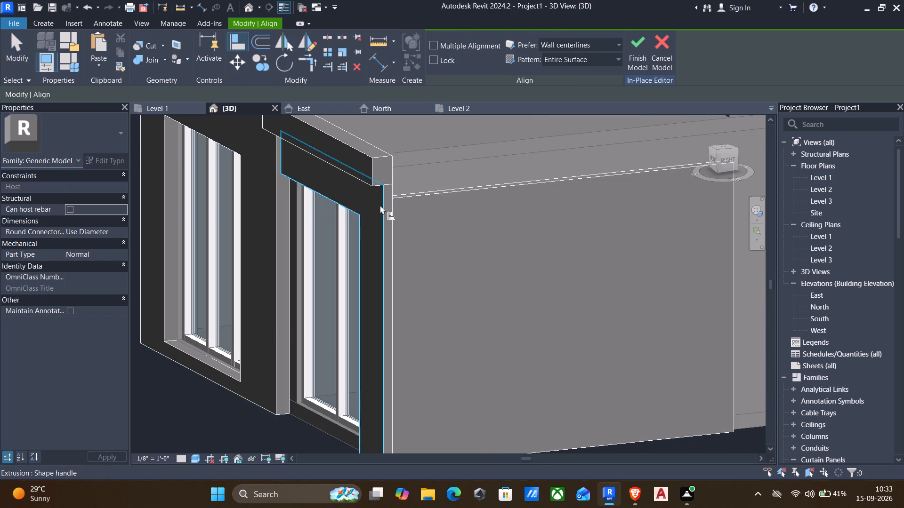
{"action": "left_click", "coordinate": [380, 205]}
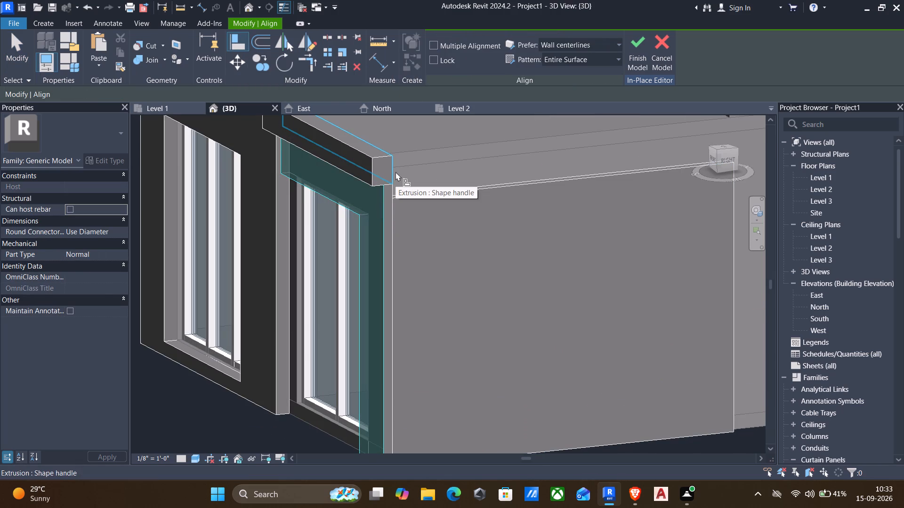
{"action": "middle_click_drag", "start_coordinate": [395, 172], "coordinate": [361, 189], "text": "shift"}
{"action": "scroll", "coordinate": [395, 195], "scroll_direction": "down", "scroll_amount": 1}
{"action": "middle_click_drag", "start_coordinate": [418, 198], "coordinate": [404, 289]}
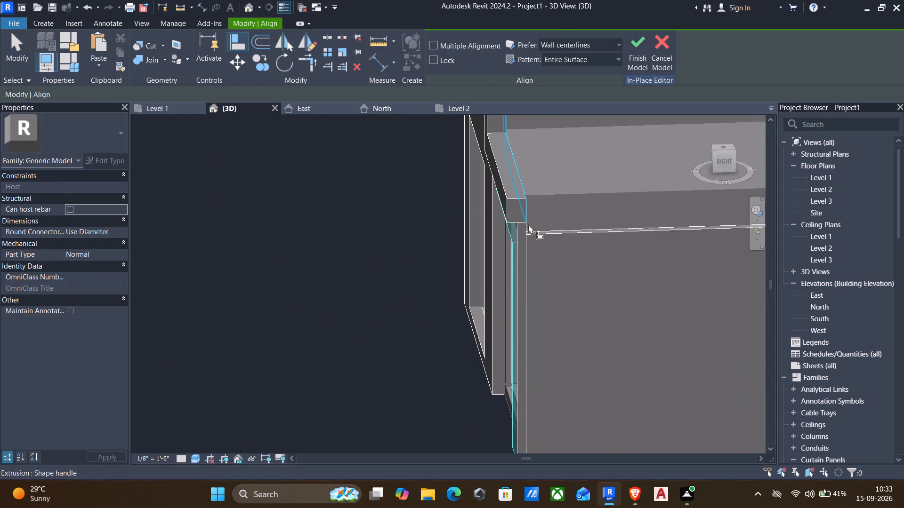
{"action": "left_click", "coordinate": [525, 204]}
{"action": "key", "text": "Escape"}
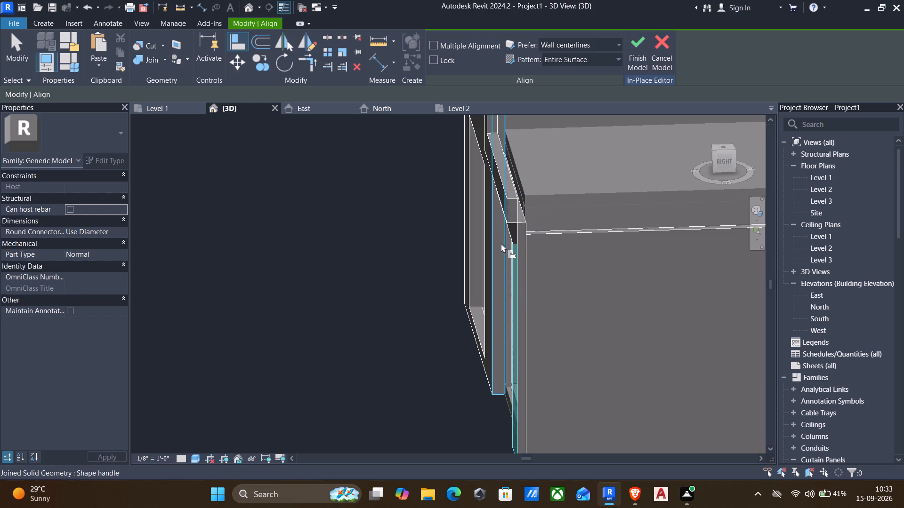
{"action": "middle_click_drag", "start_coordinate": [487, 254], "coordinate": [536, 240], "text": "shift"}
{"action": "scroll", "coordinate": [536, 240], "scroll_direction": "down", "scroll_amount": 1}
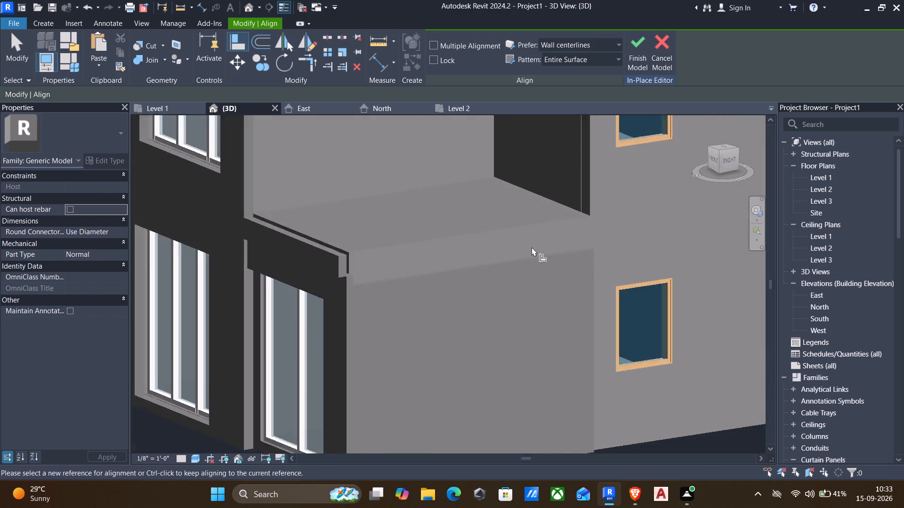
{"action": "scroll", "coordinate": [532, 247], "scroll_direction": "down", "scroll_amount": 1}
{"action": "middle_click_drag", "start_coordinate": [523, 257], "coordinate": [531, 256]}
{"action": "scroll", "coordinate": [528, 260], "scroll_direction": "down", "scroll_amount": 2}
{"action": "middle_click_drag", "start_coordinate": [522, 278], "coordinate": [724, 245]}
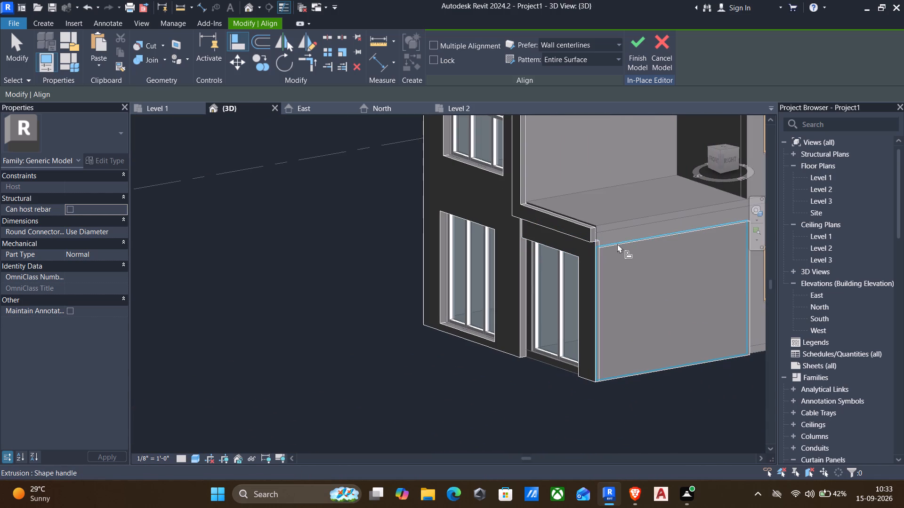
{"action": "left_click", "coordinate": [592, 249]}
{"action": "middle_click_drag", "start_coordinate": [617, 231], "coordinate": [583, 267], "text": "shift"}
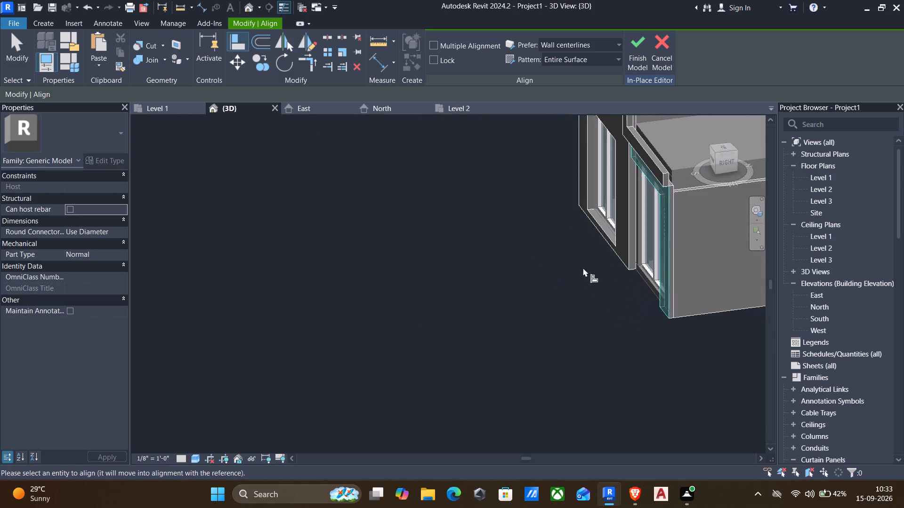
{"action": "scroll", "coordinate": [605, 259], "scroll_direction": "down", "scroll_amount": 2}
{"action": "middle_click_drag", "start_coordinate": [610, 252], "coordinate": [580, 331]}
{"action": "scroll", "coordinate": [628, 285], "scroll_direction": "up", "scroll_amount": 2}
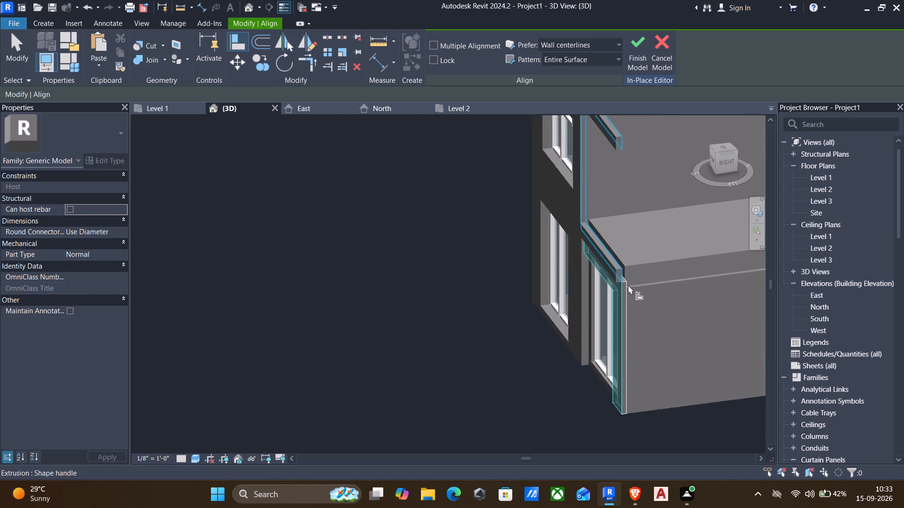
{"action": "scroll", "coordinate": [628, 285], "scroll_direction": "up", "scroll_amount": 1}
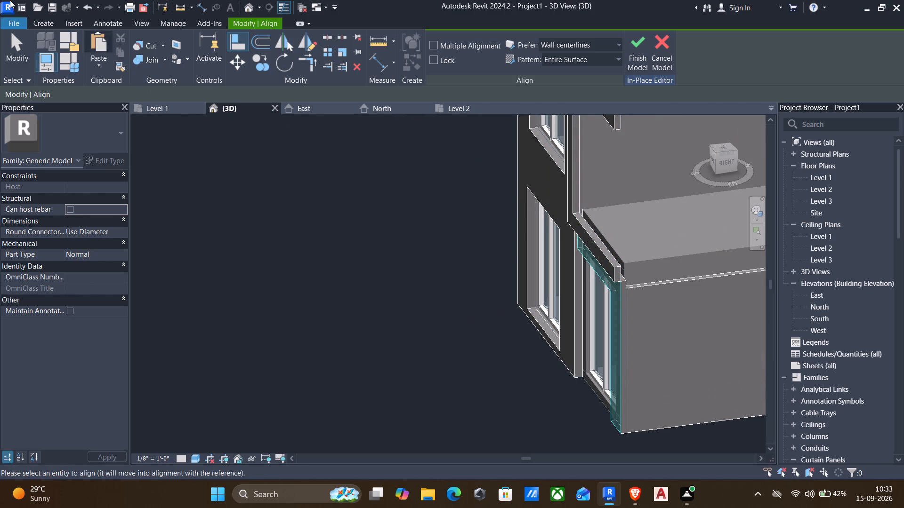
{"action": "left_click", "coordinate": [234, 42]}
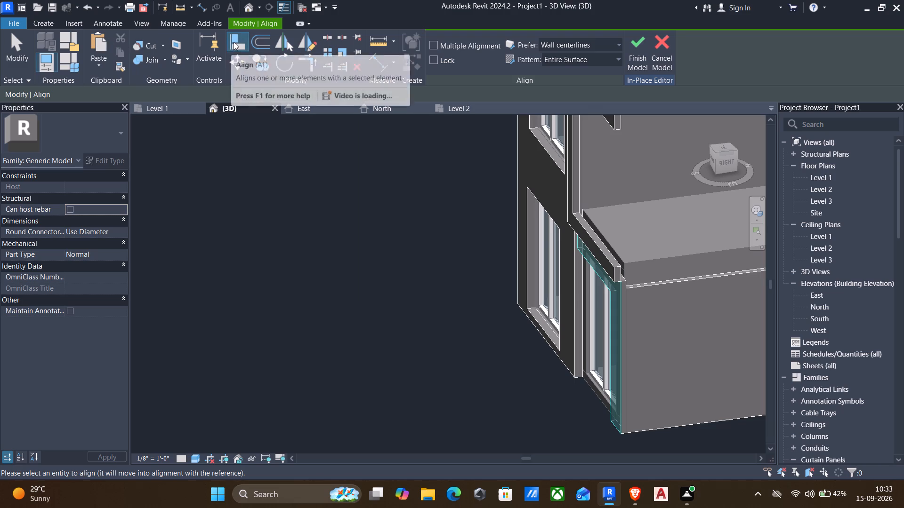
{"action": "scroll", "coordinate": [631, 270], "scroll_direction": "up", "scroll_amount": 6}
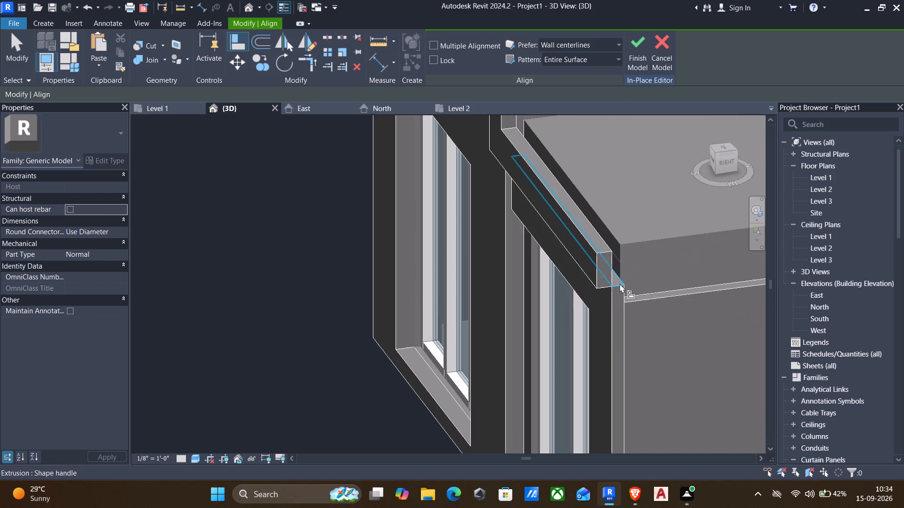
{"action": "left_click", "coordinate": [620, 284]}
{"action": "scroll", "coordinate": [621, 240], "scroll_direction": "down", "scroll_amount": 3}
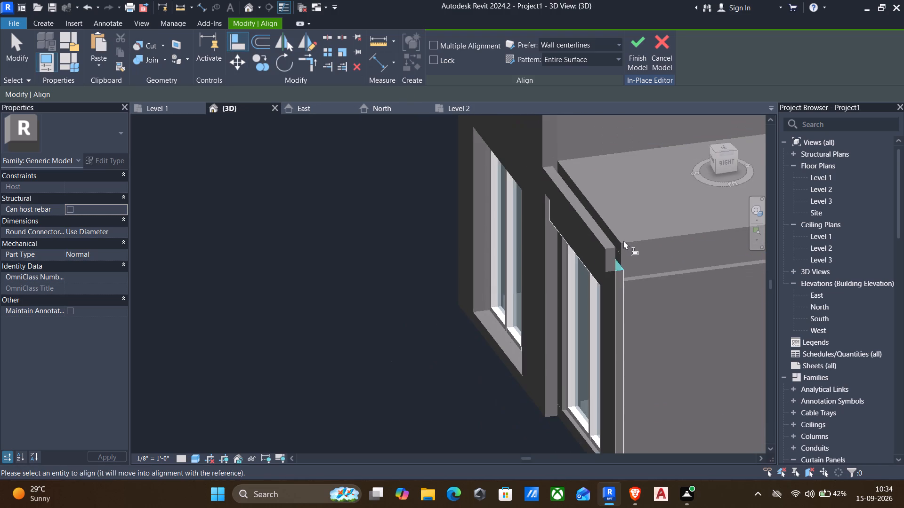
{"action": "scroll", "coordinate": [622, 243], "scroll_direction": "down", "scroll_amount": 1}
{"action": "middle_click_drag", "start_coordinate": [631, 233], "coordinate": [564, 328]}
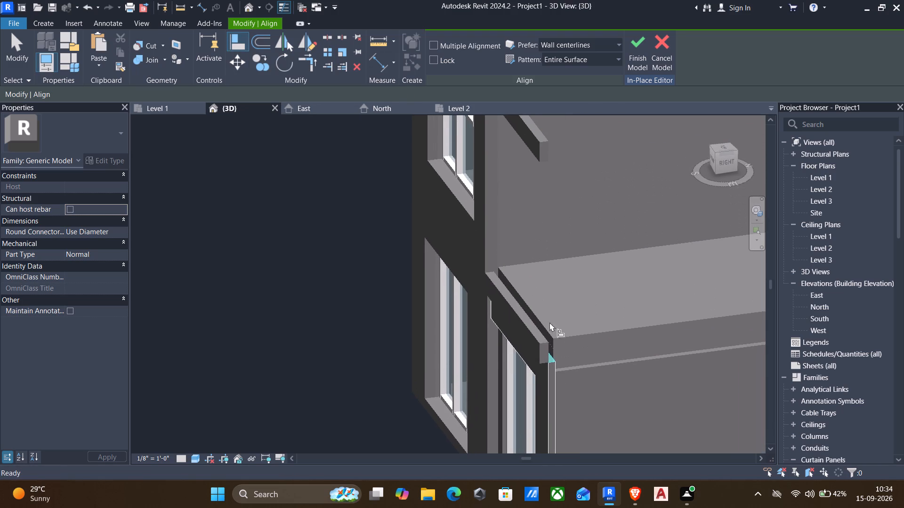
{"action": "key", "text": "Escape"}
Align the top face of the 4" window trim with the top surface of the terrace's 6" floor.
{"action": "left_click", "coordinate": [234, 47]}
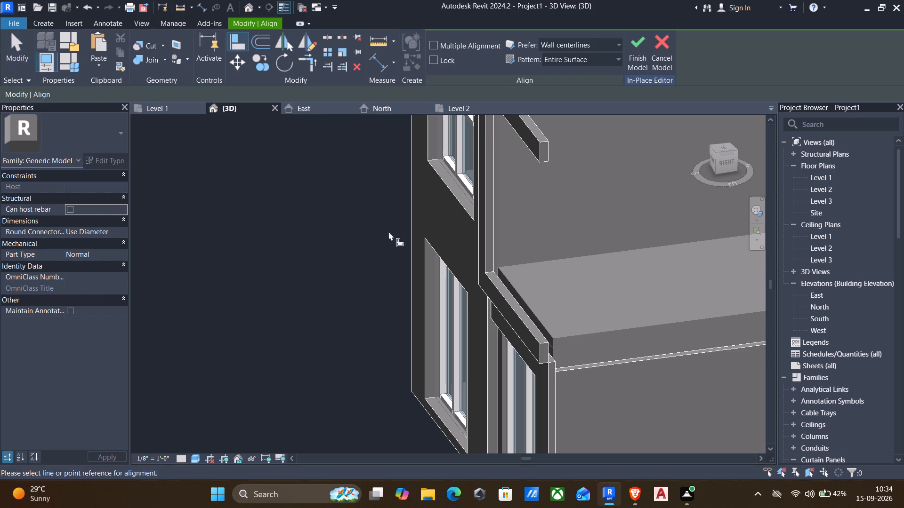
{"action": "left_click", "coordinate": [558, 333]}
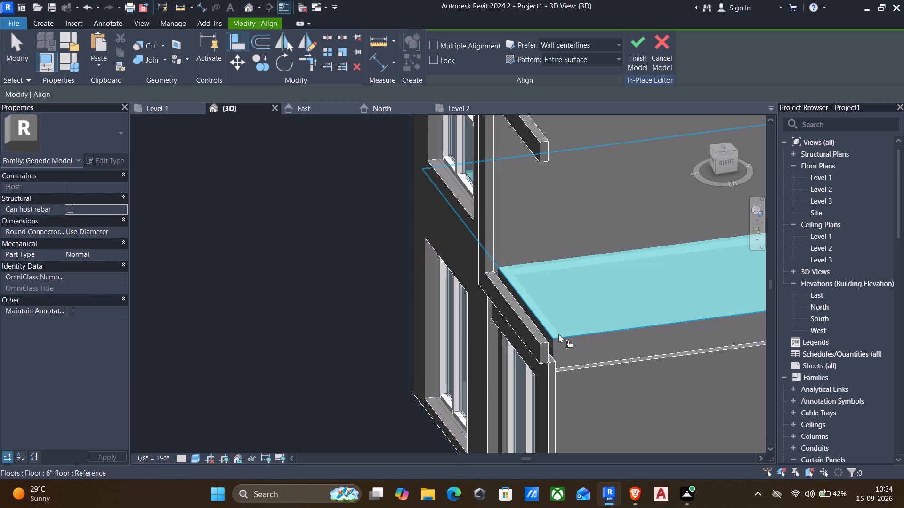
{"action": "left_click", "coordinate": [549, 357]}
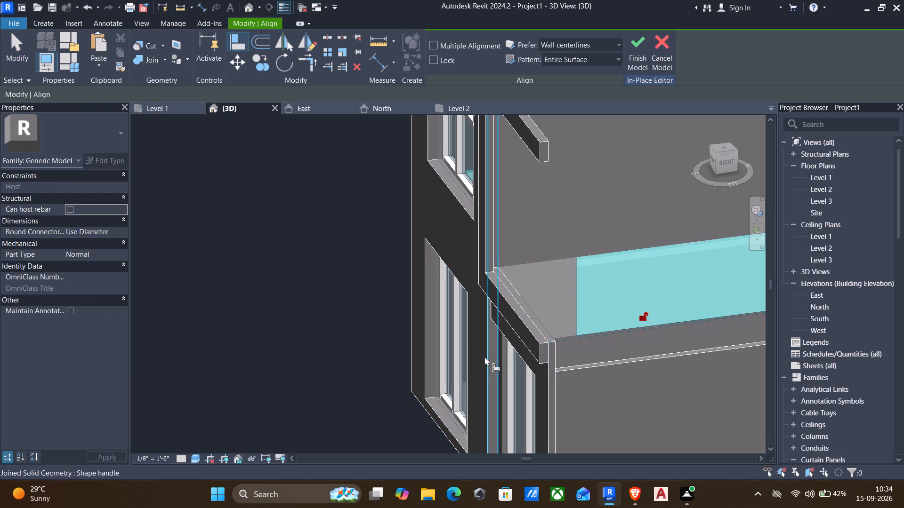
{"action": "key", "text": "Escape"}
{"action": "middle_click_drag", "start_coordinate": [416, 341], "coordinate": [425, 331], "text": "shift"}
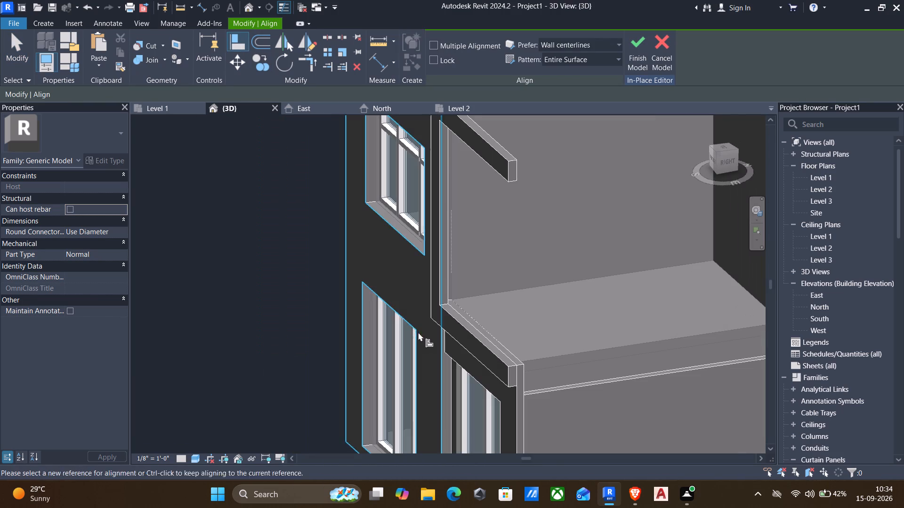
{"action": "key", "text": "Escape"}
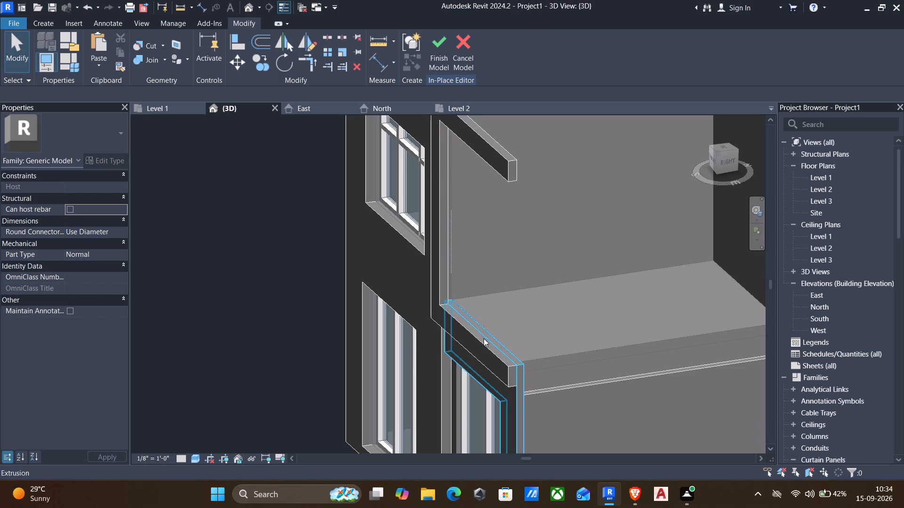
Stretch the top of the 4" trim extrusion up across the terrace opening to just above the C-shaped frame's upper arm.
{"action": "middle_click_drag", "start_coordinate": [464, 271], "coordinate": [430, 262], "text": "shift"}
{"action": "middle_click", "coordinate": [430, 262], "text": "shift"}
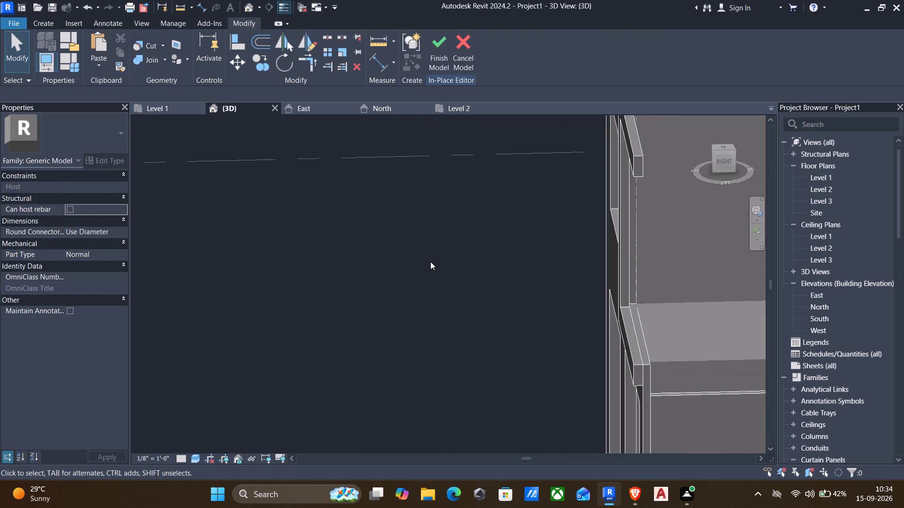
{"action": "scroll", "coordinate": [424, 262], "scroll_direction": "down", "scroll_amount": 1}
{"action": "middle_click_drag", "start_coordinate": [414, 266], "coordinate": [435, 266]}
{"action": "scroll", "coordinate": [435, 266], "scroll_direction": "down", "scroll_amount": 1, "text": "shift"}
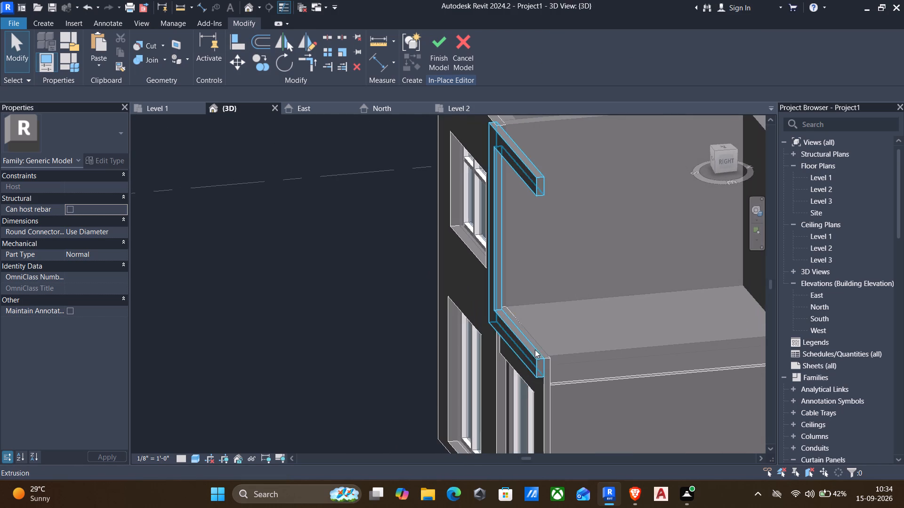
{"action": "left_click", "coordinate": [542, 349]}
{"action": "left_click_drag", "start_coordinate": [524, 330], "coordinate": [546, 206]}
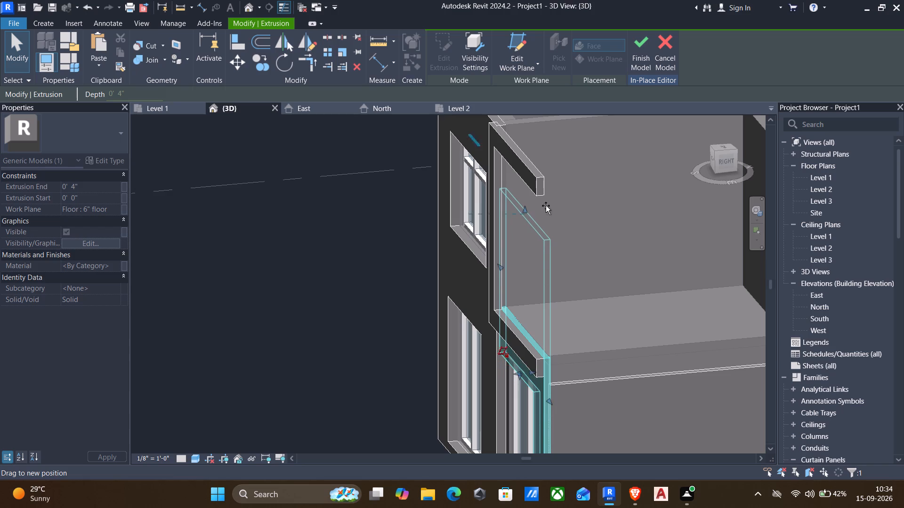
{"action": "left_click_drag", "start_coordinate": [546, 206], "coordinate": [545, 201]}
{"action": "key", "text": "Escape"}
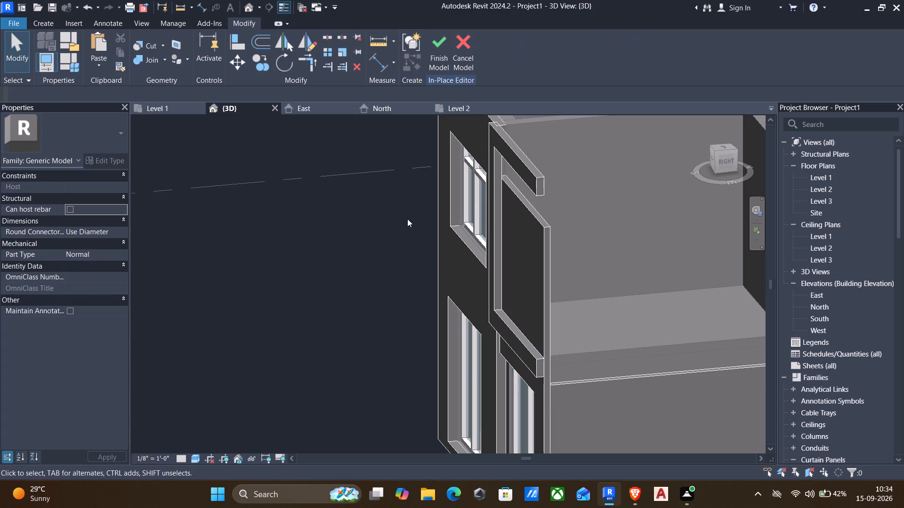
{"action": "middle_click_drag", "start_coordinate": [372, 238], "coordinate": [441, 214], "text": "shift"}
{"action": "scroll", "coordinate": [450, 264], "scroll_direction": "down", "scroll_amount": 2}
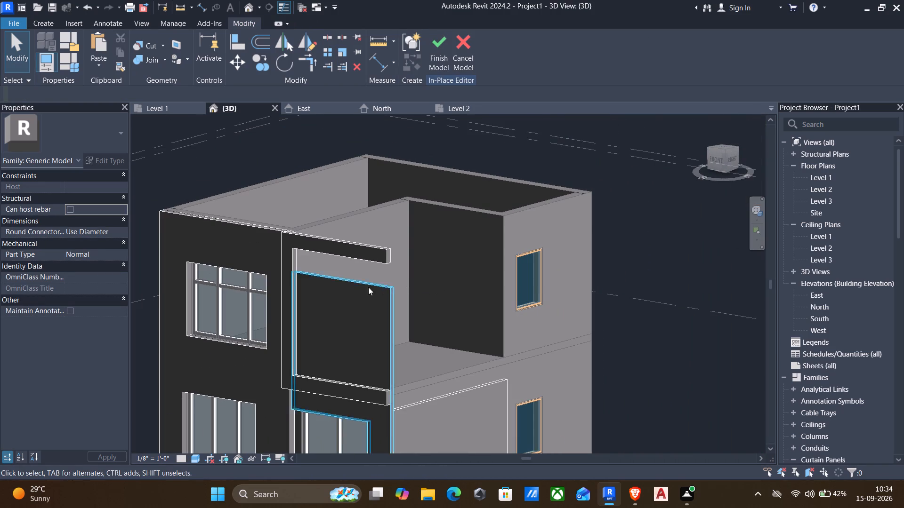
{"action": "left_click", "coordinate": [353, 283]}
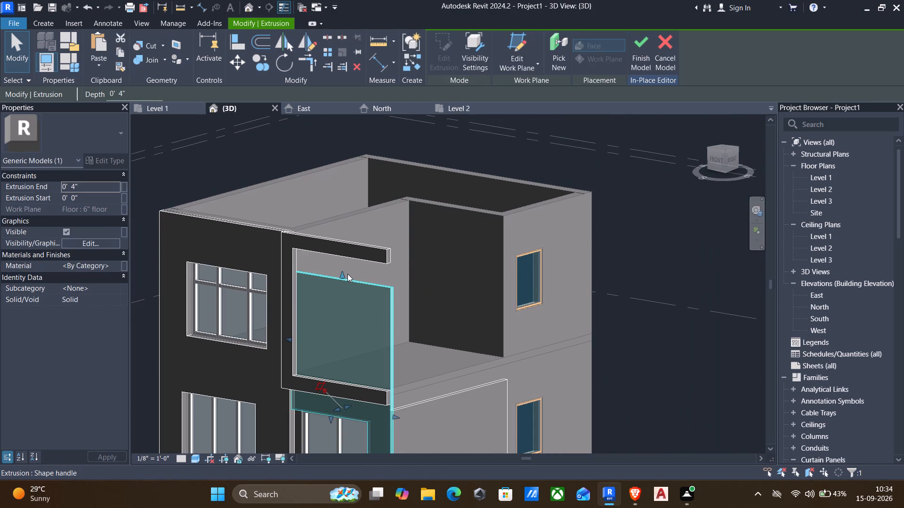
{"action": "left_click_drag", "start_coordinate": [340, 275], "coordinate": [340, 233]}
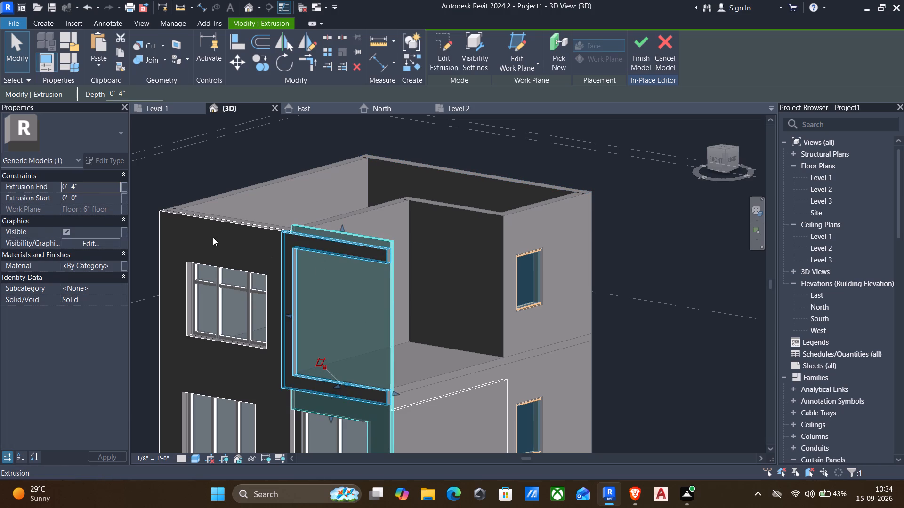
{"action": "key", "text": "Escape"}
Align the top face of the 4" trim extrusion with the top face of the adjoining front wall.
{"action": "left_click", "coordinate": [230, 43]}
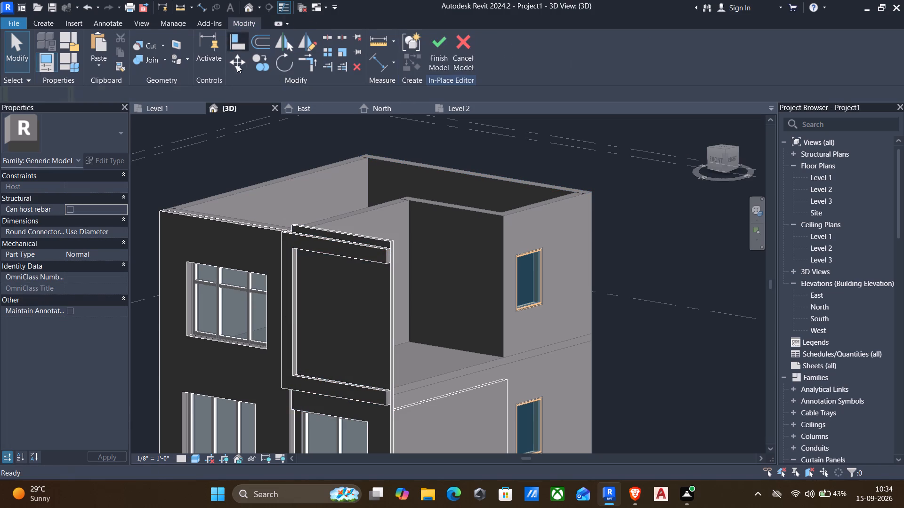
{"action": "left_click", "coordinate": [265, 222]}
{"action": "scroll", "coordinate": [306, 233], "scroll_direction": "up", "scroll_amount": 3}
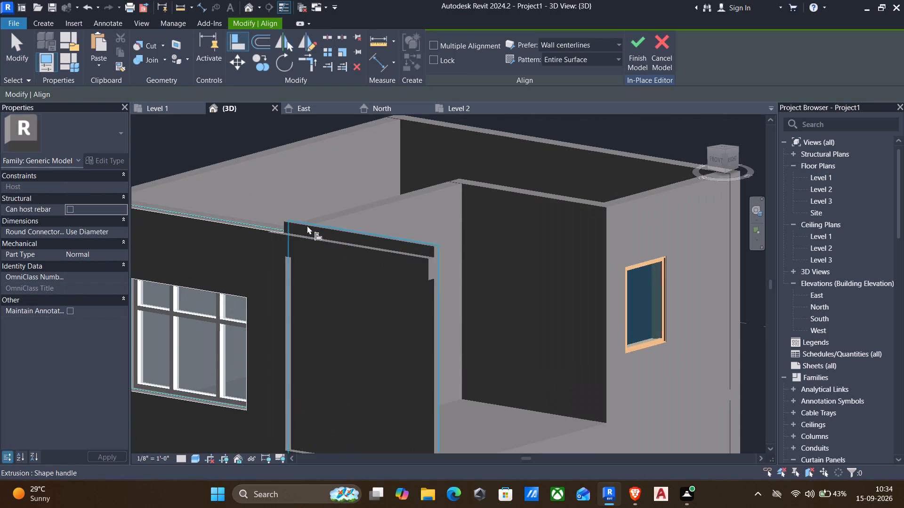
{"action": "scroll", "coordinate": [290, 223], "scroll_direction": "up", "scroll_amount": 1}
{"action": "middle_click_drag", "start_coordinate": [288, 222], "coordinate": [256, 246], "text": "shift"}
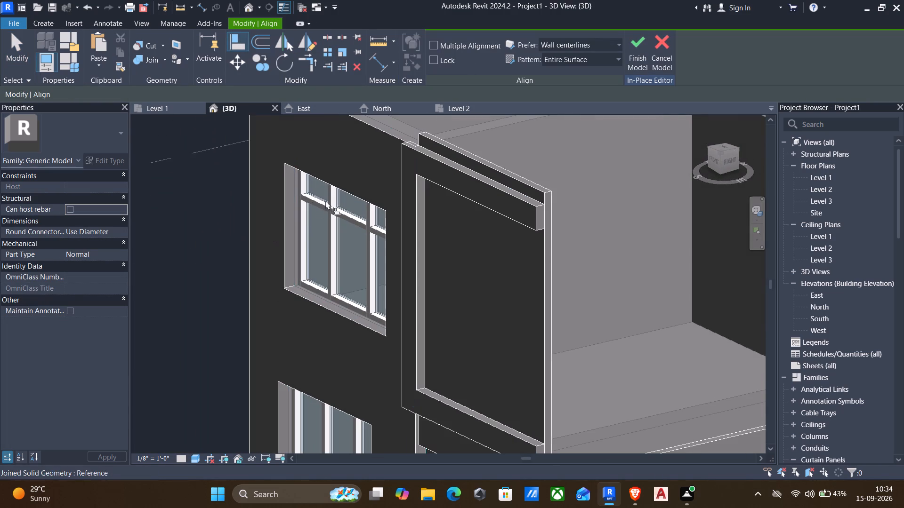
{"action": "left_click", "coordinate": [494, 168]}
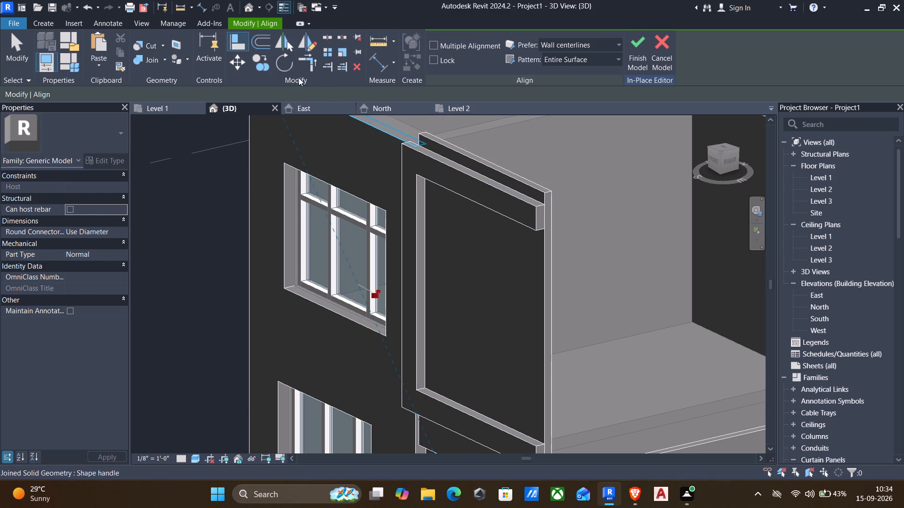
{"action": "key", "text": "Escape"}
{"action": "left_click", "coordinate": [236, 48]}
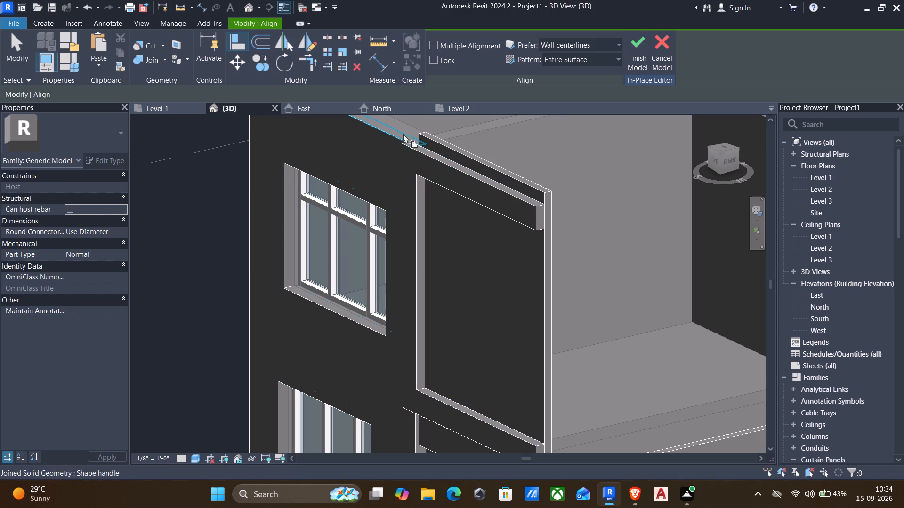
{"action": "left_click", "coordinate": [394, 135]}
{"action": "left_click", "coordinate": [434, 139]}
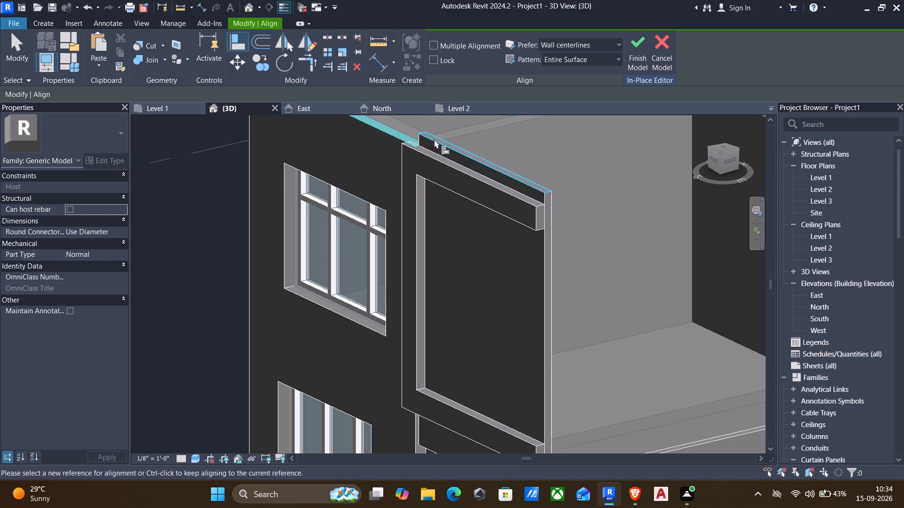
{"action": "scroll", "coordinate": [365, 186], "scroll_direction": "down", "scroll_amount": 1}
{"action": "key", "text": "Escape"}
Examine the front facade straight on and at an angle, checking how the extended trim sits against the frame and walls.
{"action": "middle_click_drag", "start_coordinate": [346, 229], "coordinate": [366, 222], "text": "shift"}
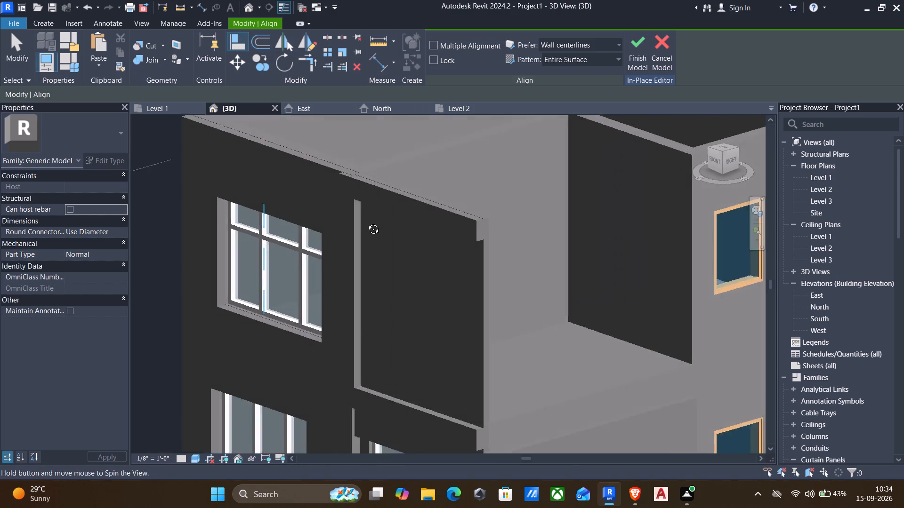
{"action": "middle_click_drag", "start_coordinate": [366, 222], "coordinate": [375, 216], "text": "shift"}
{"action": "scroll", "coordinate": [399, 233], "scroll_direction": "down", "scroll_amount": 2}
{"action": "middle_click_drag", "start_coordinate": [400, 233], "coordinate": [464, 199]}
{"action": "middle_click_drag", "start_coordinate": [452, 234], "coordinate": [499, 217], "text": "shift"}
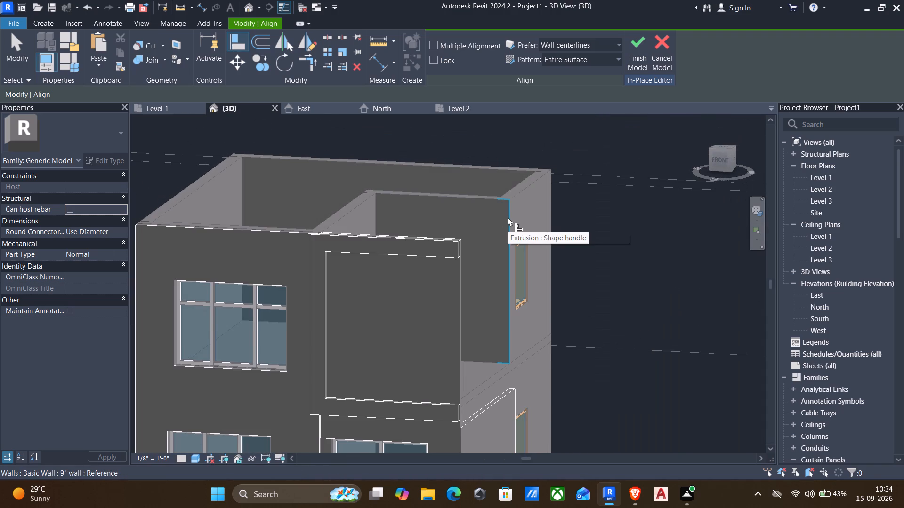
{"action": "scroll", "coordinate": [483, 256], "scroll_direction": "down", "scroll_amount": 2}
{"action": "middle_click_drag", "start_coordinate": [480, 291], "coordinate": [522, 252]}
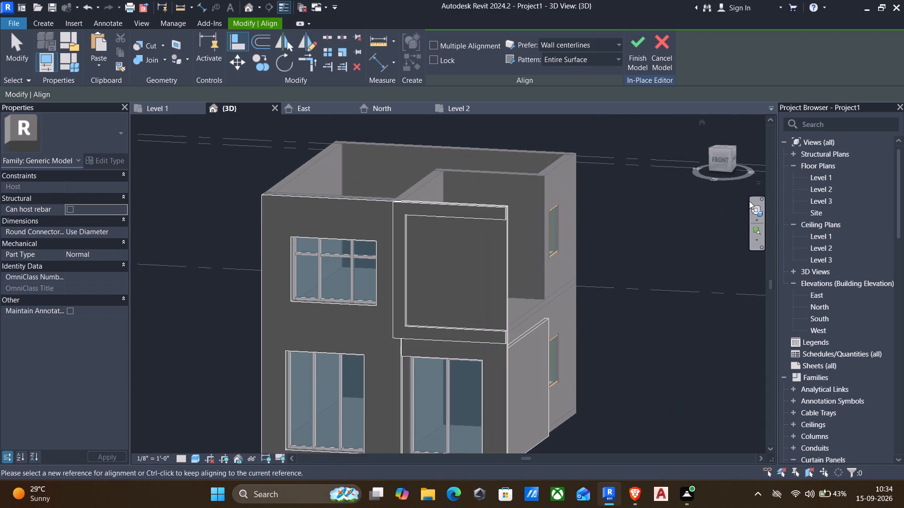
{"action": "left_click", "coordinate": [713, 160]}
{"action": "left_click", "coordinate": [727, 158]}
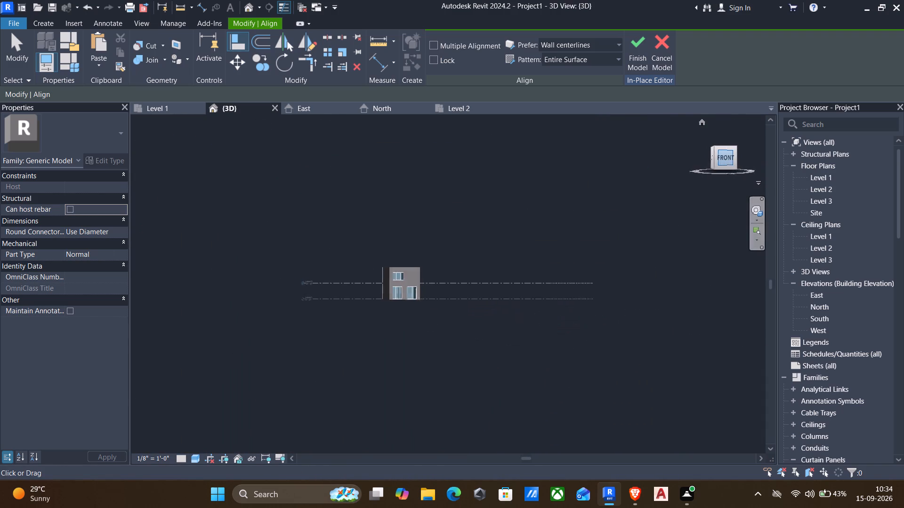
{"action": "scroll", "coordinate": [428, 291], "scroll_direction": "up", "scroll_amount": 3}
{"action": "scroll", "coordinate": [357, 293], "scroll_direction": "up", "scroll_amount": 4}
{"action": "scroll", "coordinate": [444, 294], "scroll_direction": "up", "scroll_amount": 4}
{"action": "scroll", "coordinate": [351, 239], "scroll_direction": "up", "scroll_amount": 2}
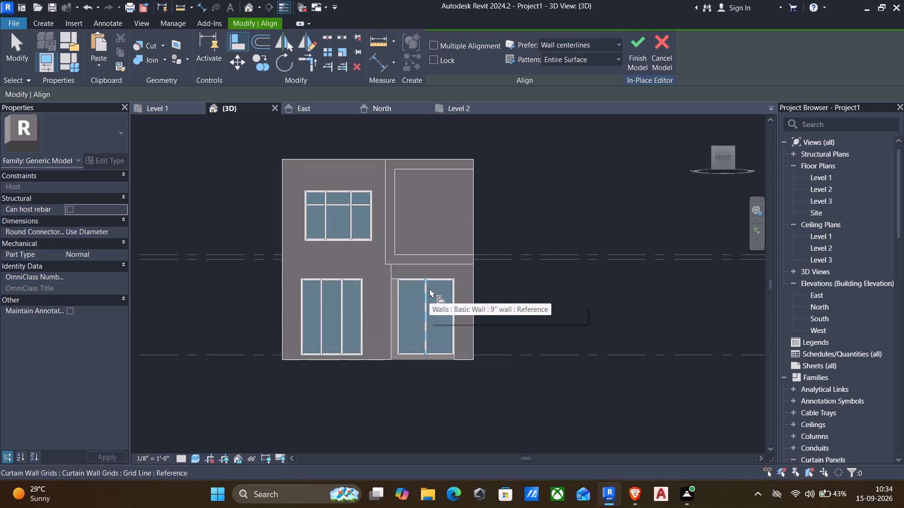
{"action": "left_click", "coordinate": [391, 275]}
{"action": "key", "text": "Escape"}
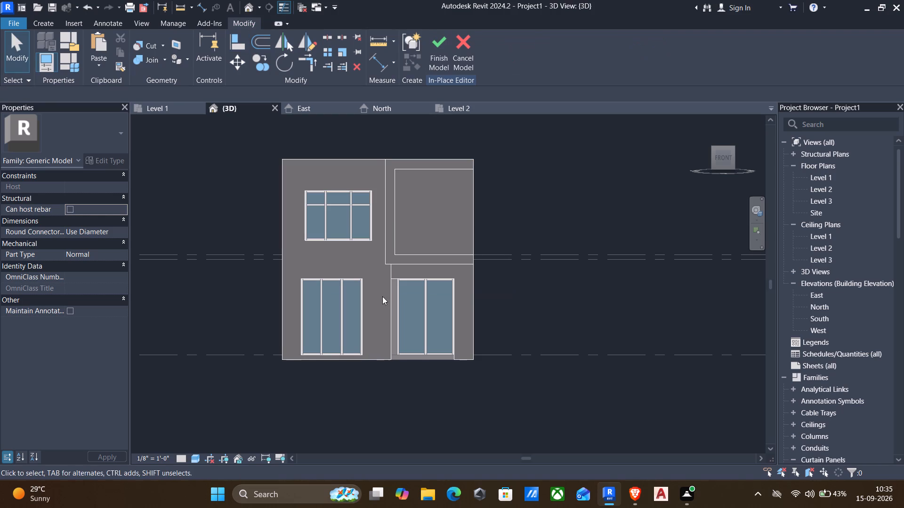
{"action": "middle_click_drag", "start_coordinate": [509, 322], "coordinate": [450, 364], "text": "shift"}
{"action": "scroll", "coordinate": [428, 345], "scroll_direction": "down", "scroll_amount": 1}
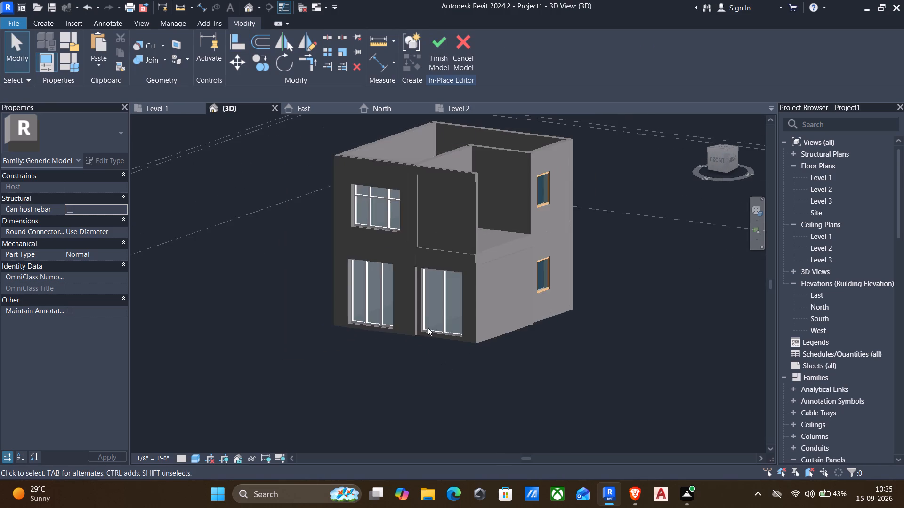
{"action": "middle_click_drag", "start_coordinate": [426, 327], "coordinate": [466, 333]}
{"action": "scroll", "coordinate": [385, 294], "scroll_direction": "up", "scroll_amount": 2}
{"action": "middle_click_drag", "start_coordinate": [386, 294], "coordinate": [384, 299], "text": "shift"}
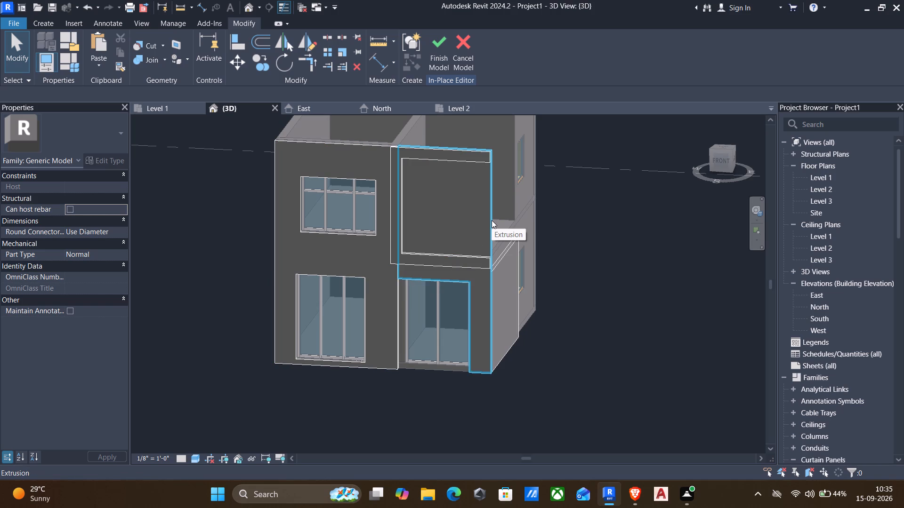
Start a void extrusion with its work plane on the front face of the 4" trim extrusion at the terrace opening.
{"action": "left_click", "coordinate": [51, 23]}
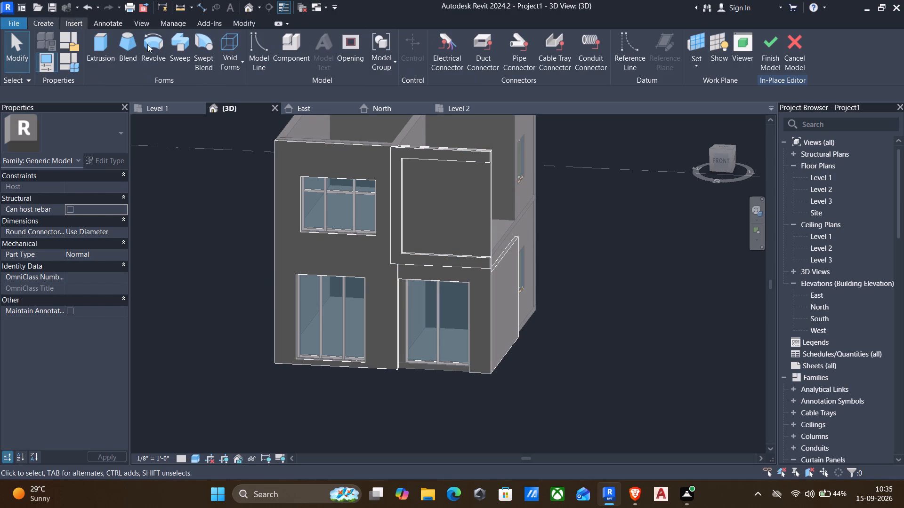
{"action": "left_click", "coordinate": [240, 58]}
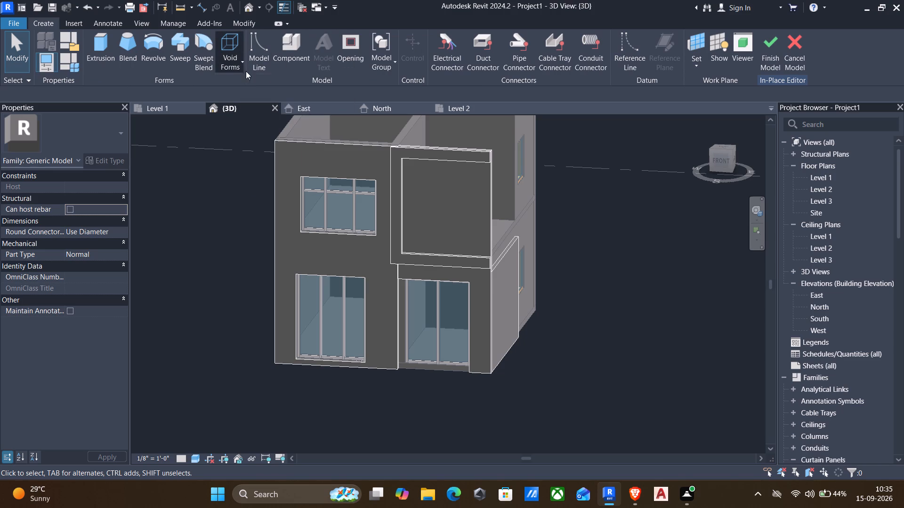
{"action": "left_click", "coordinate": [250, 81]}
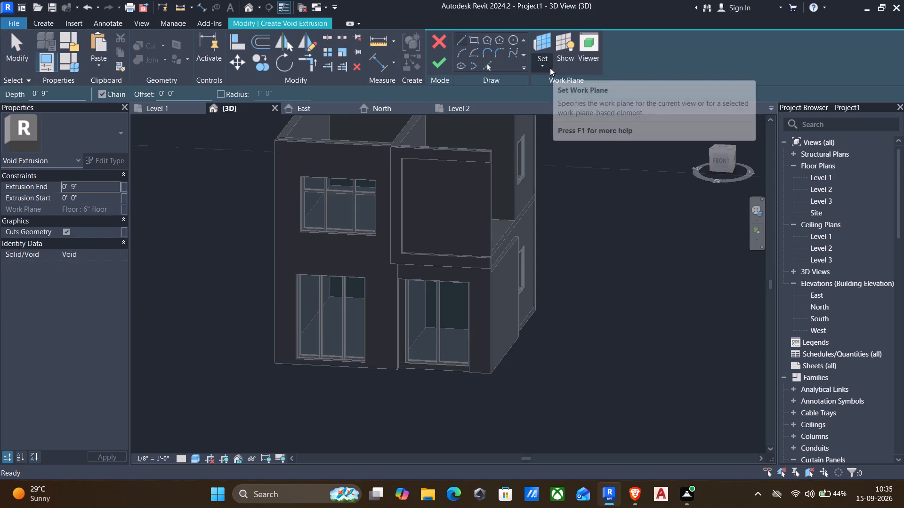
{"action": "left_click", "coordinate": [544, 65]}
{"action": "left_click", "coordinate": [551, 111]}
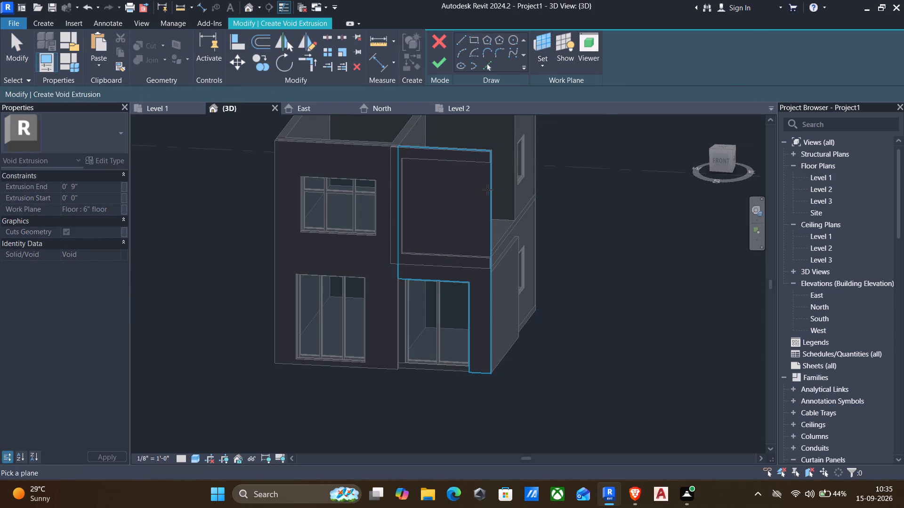
{"action": "left_click", "coordinate": [488, 190]}
{"action": "scroll", "coordinate": [418, 168], "scroll_direction": "up", "scroll_amount": 5}
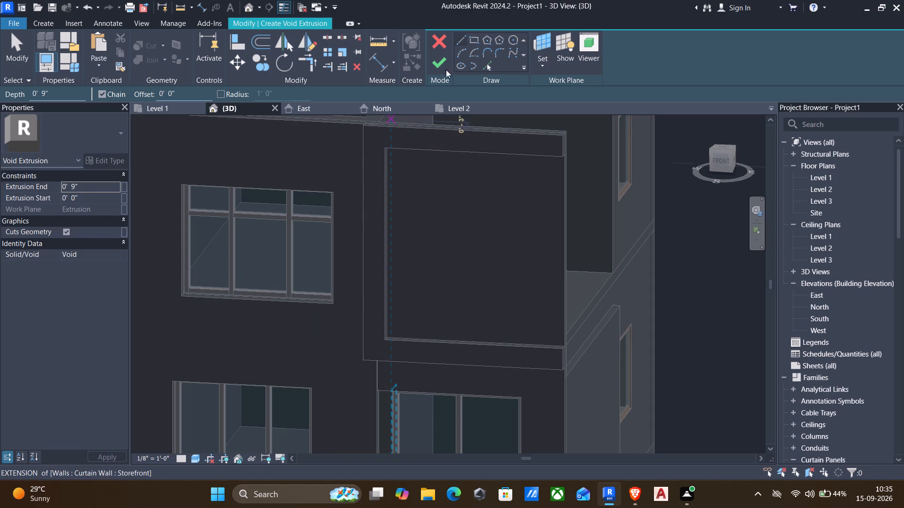
Sketch a rectangle about 6' 2 1/2" by 7' 0" for the void, offset 1' inward from the C-shaped frame's inner edges.
{"action": "left_click_drag", "start_coordinate": [174, 94], "coordinate": [99, 93]}
{"action": "type", "text": "1'"}
{"action": "key", "text": "Return"}
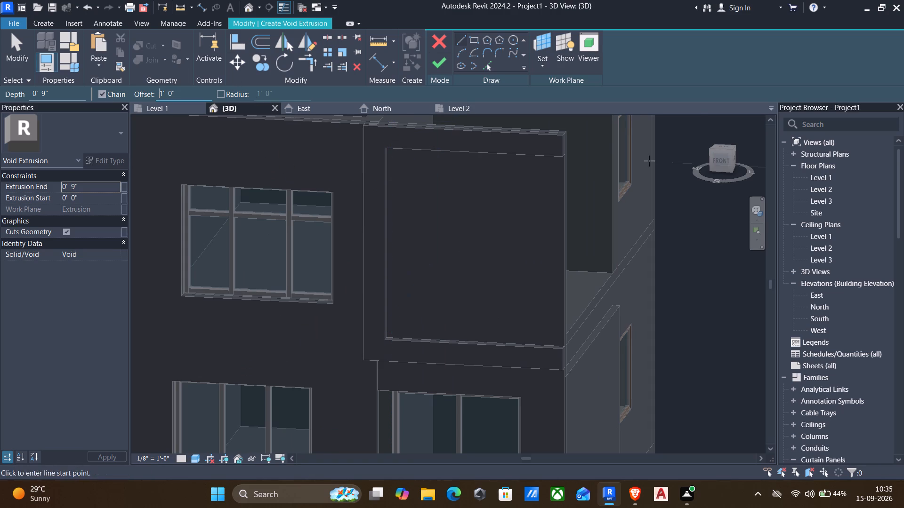
{"action": "left_click", "coordinate": [720, 162]}
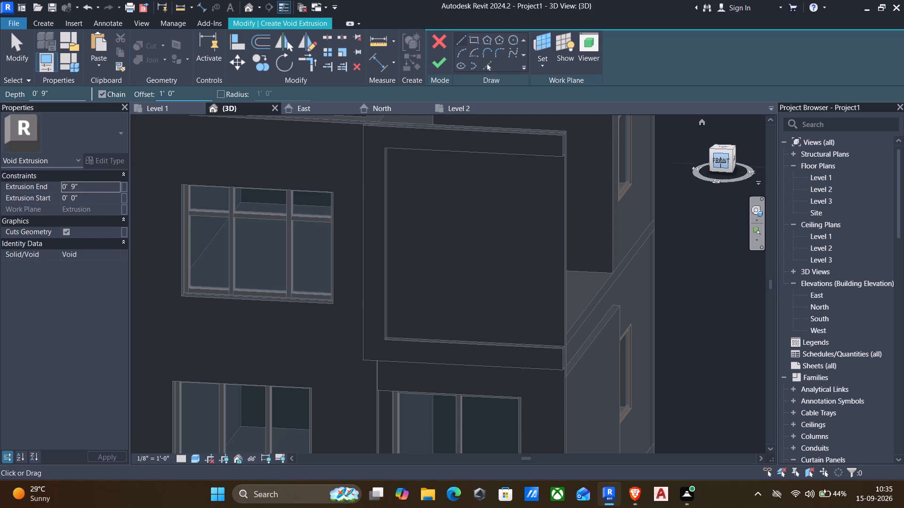
{"action": "scroll", "coordinate": [400, 284], "scroll_direction": "up", "scroll_amount": 8}
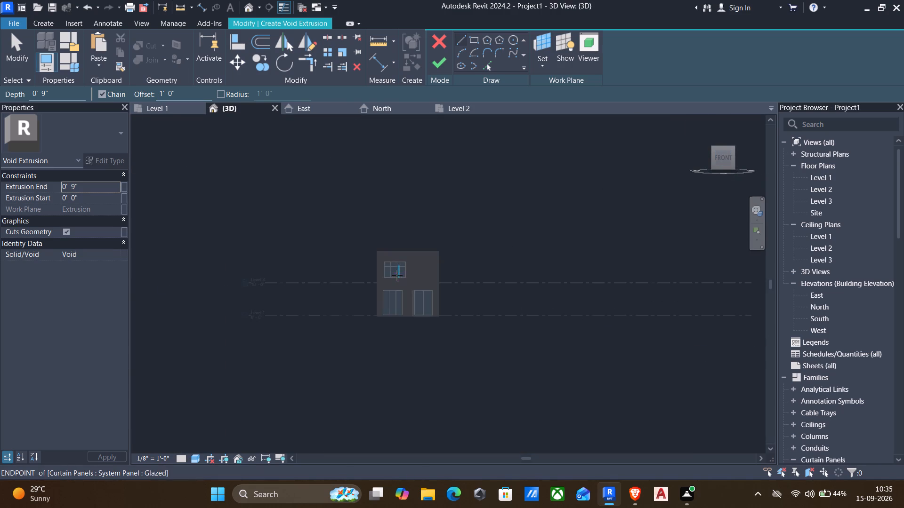
{"action": "scroll", "coordinate": [397, 275], "scroll_direction": "up", "scroll_amount": 8}
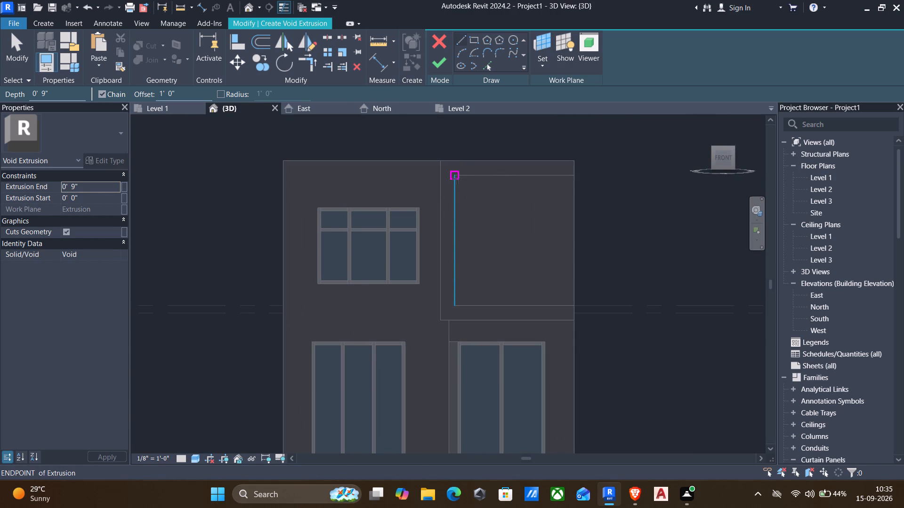
{"action": "left_click", "coordinate": [457, 178]}
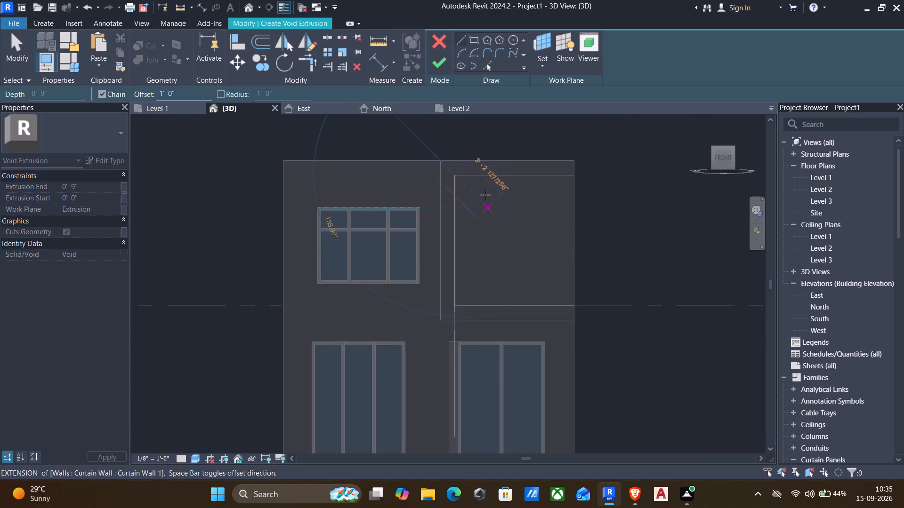
{"action": "key", "text": "Escape"}
{"action": "left_click", "coordinate": [474, 42]}
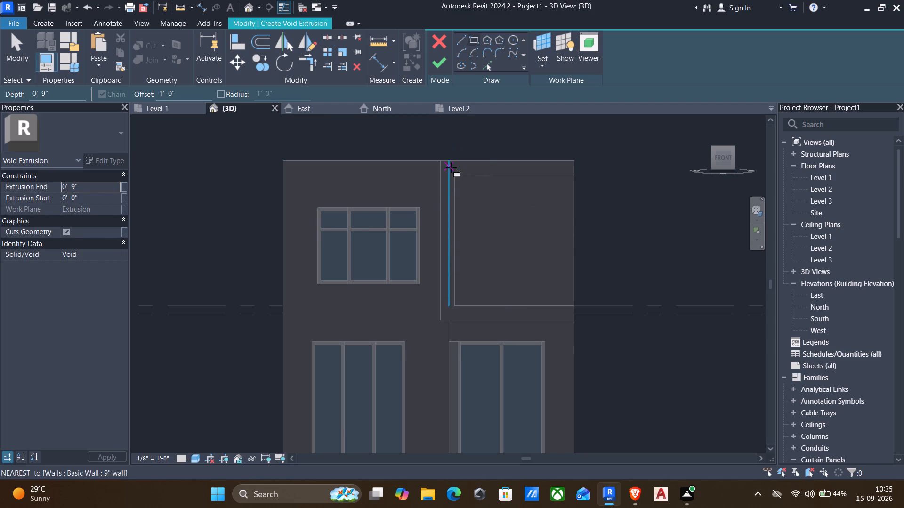
{"action": "left_click", "coordinate": [457, 173]}
{"action": "key", "text": "space"}
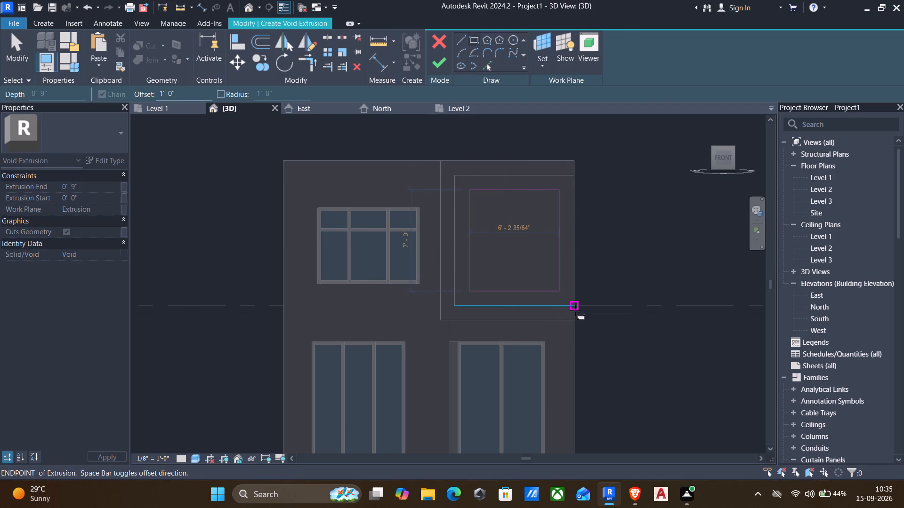
{"action": "scroll", "coordinate": [575, 310], "scroll_direction": "up", "scroll_amount": 5}
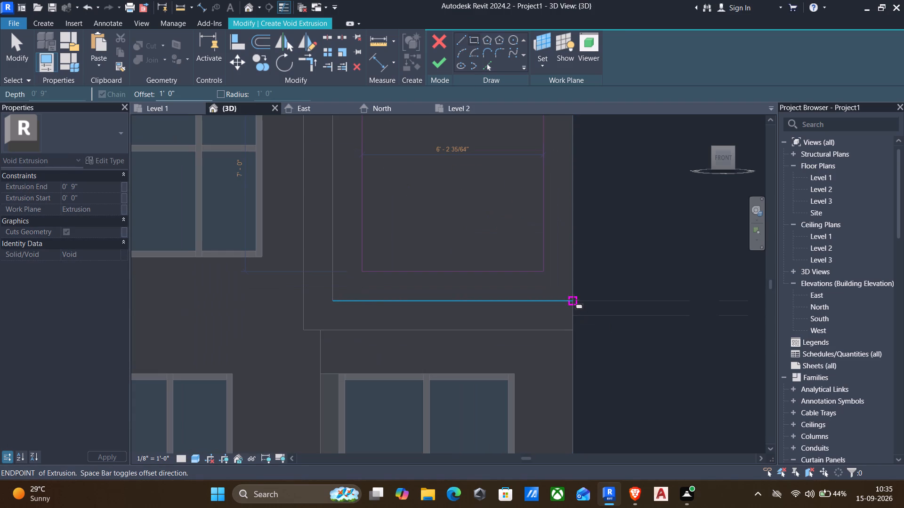
{"action": "left_click", "coordinate": [573, 300]}
{"action": "scroll", "coordinate": [573, 300], "scroll_direction": "down", "scroll_amount": 3}
{"action": "key", "text": "Escape"}
{"action": "scroll", "coordinate": [573, 300], "scroll_direction": "down", "scroll_amount": 3}
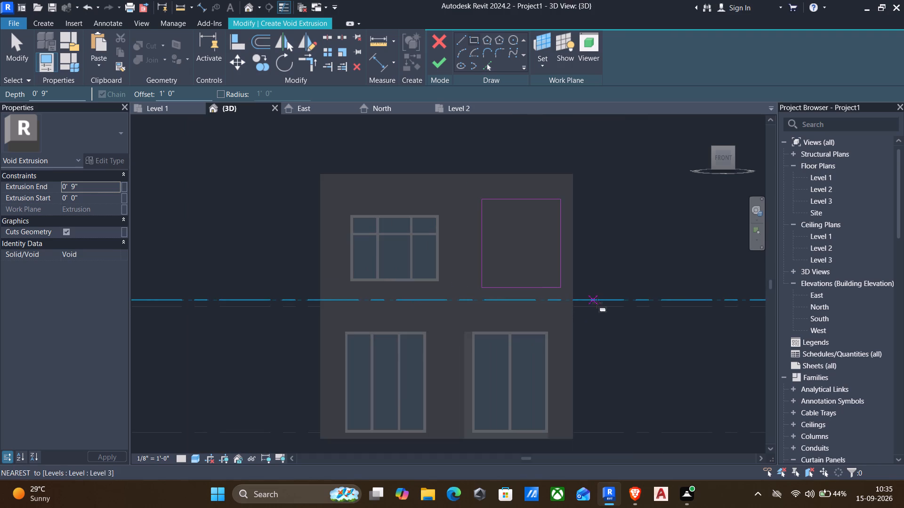
Finish the rectangular void extrusion through the 4" trim panel and complete the in-place model, dismissing the save reminder.
{"action": "middle_click_drag", "start_coordinate": [598, 303], "coordinate": [533, 324]}
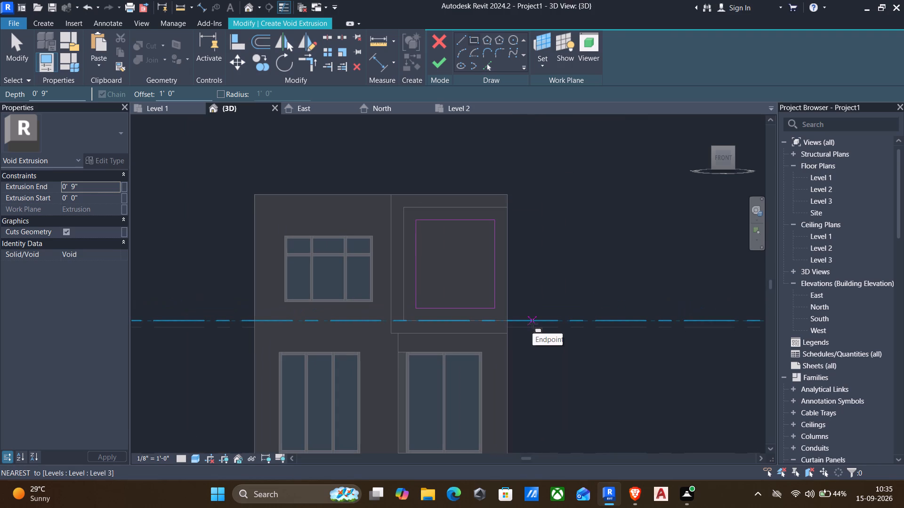
{"action": "left_click", "coordinate": [436, 64]}
{"action": "scroll", "coordinate": [481, 205], "scroll_direction": "down", "scroll_amount": 1}
{"action": "middle_click_drag", "start_coordinate": [514, 212], "coordinate": [372, 257], "text": "shift"}
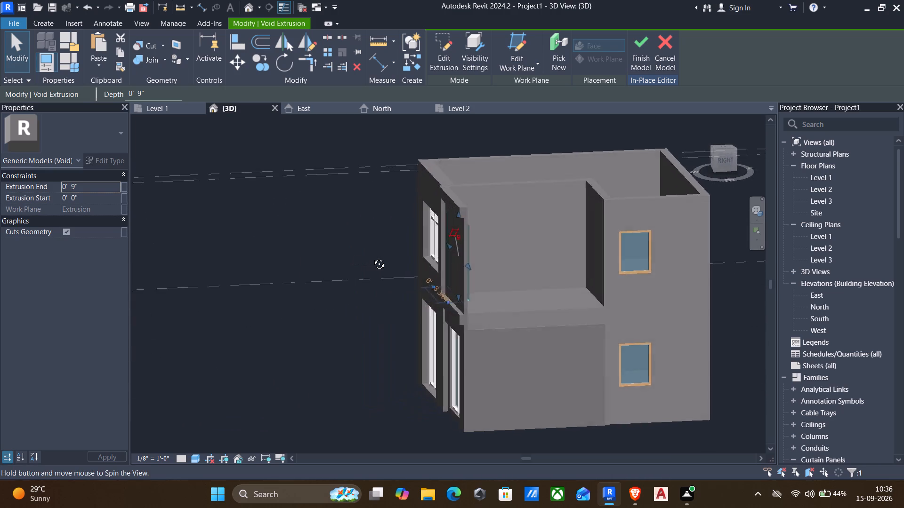
{"action": "middle_click_drag", "start_coordinate": [372, 257], "coordinate": [386, 258], "text": "shift"}
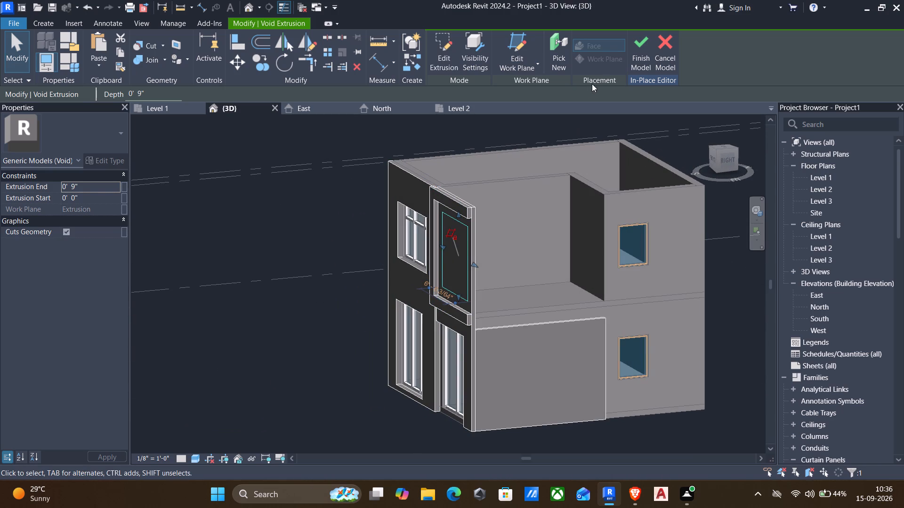
{"action": "left_click", "coordinate": [641, 47]}
{"action": "left_click", "coordinate": [528, 288]}
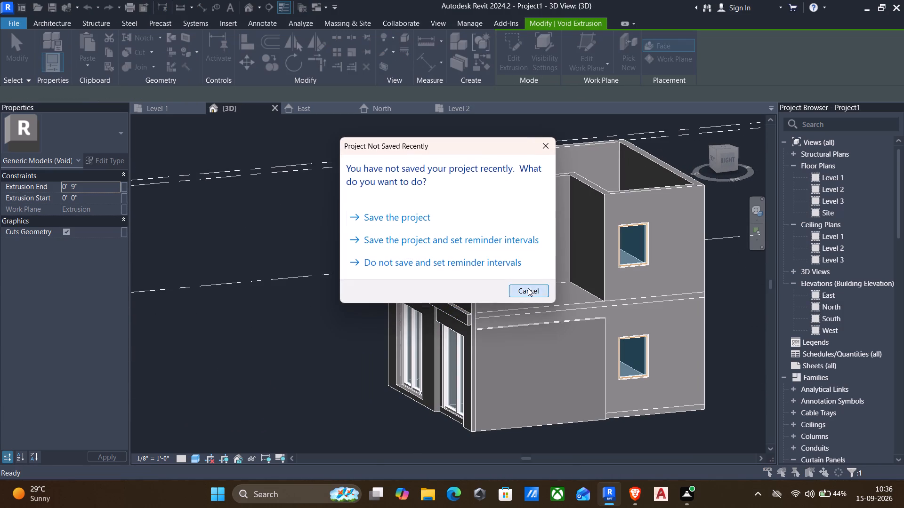
Examine the new opening in the 4" trim panel from the front, side and corner of the building.
{"action": "middle_click_drag", "start_coordinate": [318, 280], "coordinate": [503, 271], "text": "shift"}
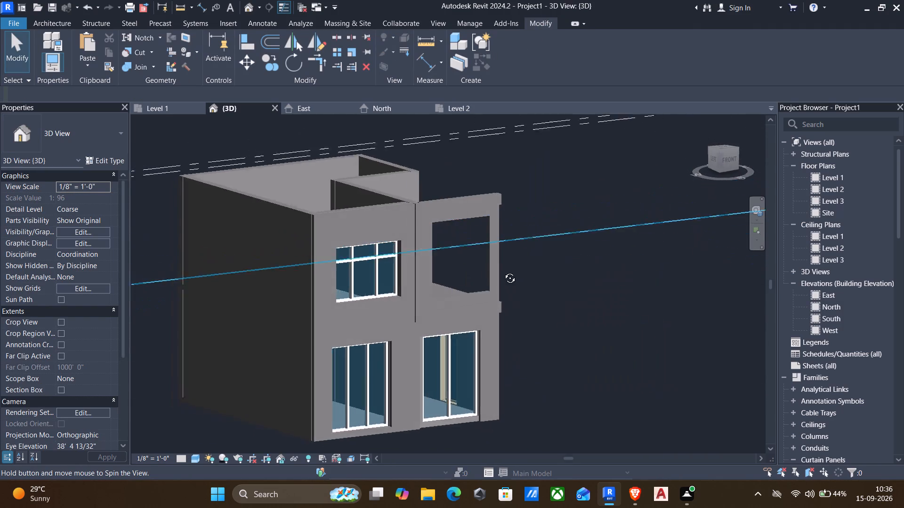
{"action": "middle_click_drag", "start_coordinate": [503, 271], "coordinate": [473, 266], "text": "shift"}
{"action": "scroll", "coordinate": [475, 280], "scroll_direction": "down", "scroll_amount": 1}
{"action": "middle_click_drag", "start_coordinate": [520, 293], "coordinate": [484, 272], "text": "shift"}
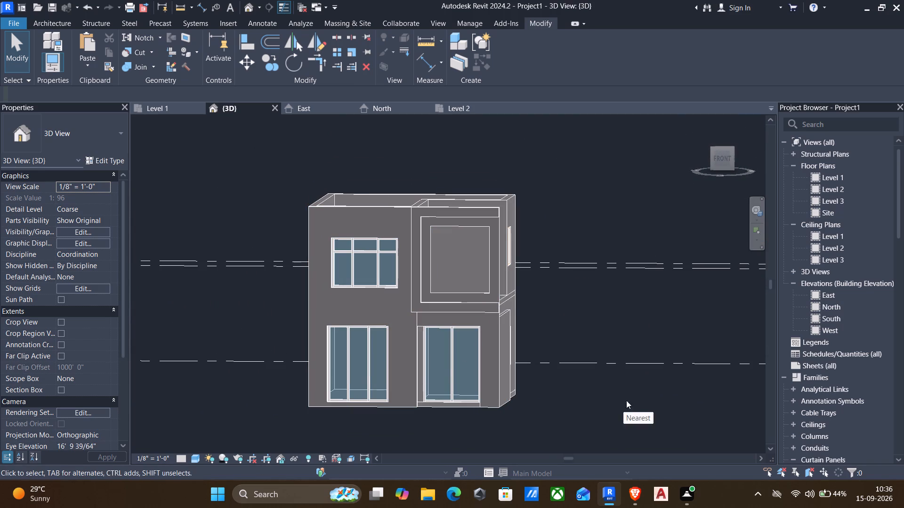
{"action": "middle_click_drag", "start_coordinate": [650, 389], "coordinate": [596, 416], "text": "shift"}
{"action": "scroll", "coordinate": [635, 333], "scroll_direction": "down", "scroll_amount": 1}
{"action": "middle_click_drag", "start_coordinate": [632, 325], "coordinate": [622, 327], "text": "shift"}
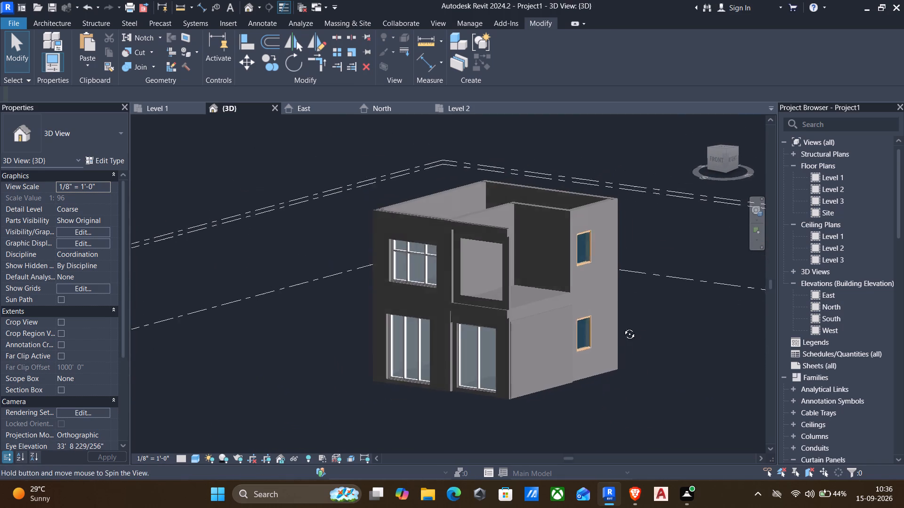
{"action": "middle_click_drag", "start_coordinate": [622, 327], "coordinate": [616, 342], "text": "shift"}
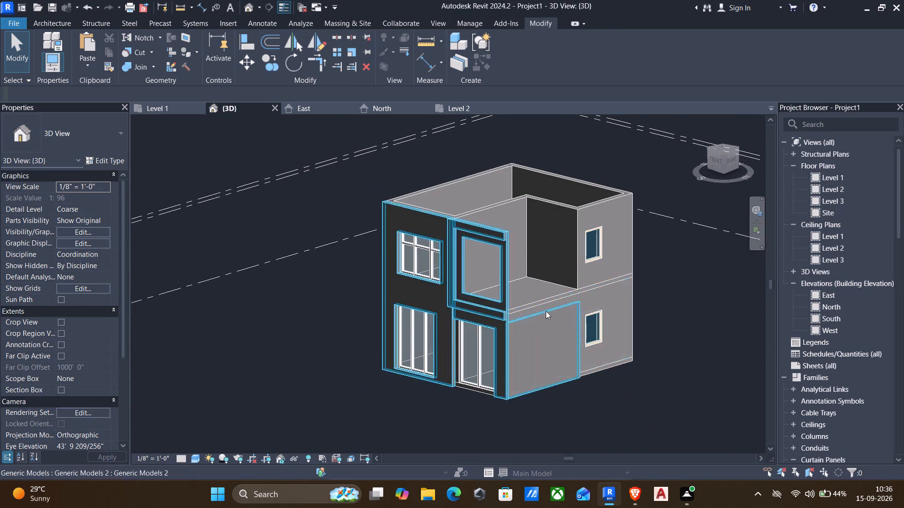
Align the bottom face of the trim panel's opening with the top face of the C-shaped frame's lower rail.
{"action": "scroll", "coordinate": [471, 297], "scroll_direction": "up", "scroll_amount": 4}
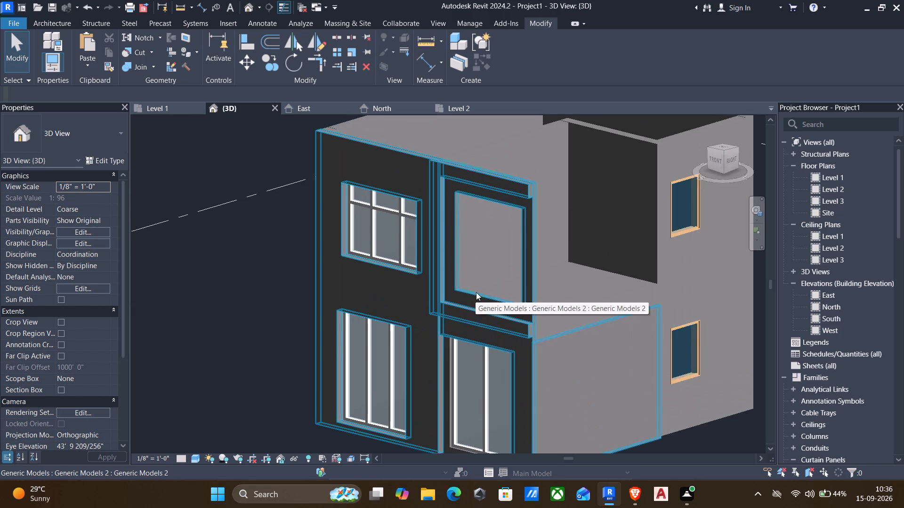
{"action": "scroll", "coordinate": [476, 292], "scroll_direction": "up", "scroll_amount": 4}
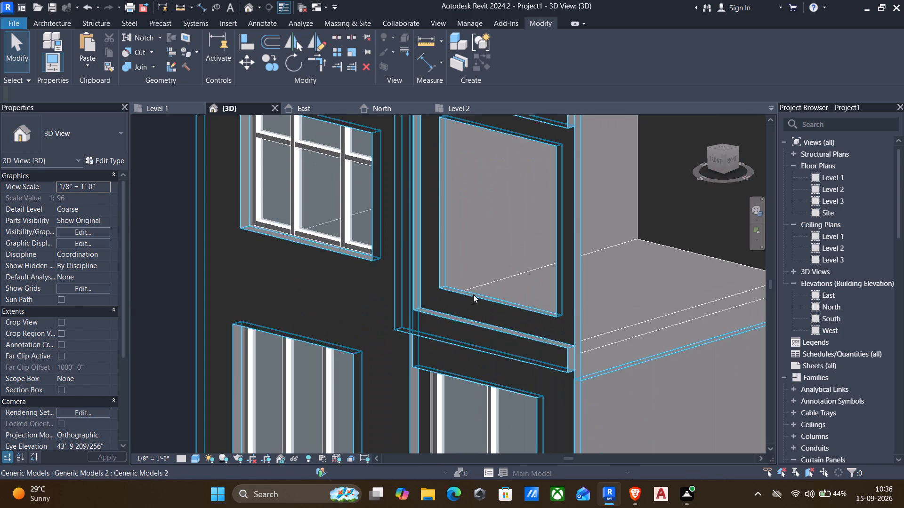
{"action": "left_click", "coordinate": [250, 47]}
{"action": "scroll", "coordinate": [524, 335], "scroll_direction": "up", "scroll_amount": 3}
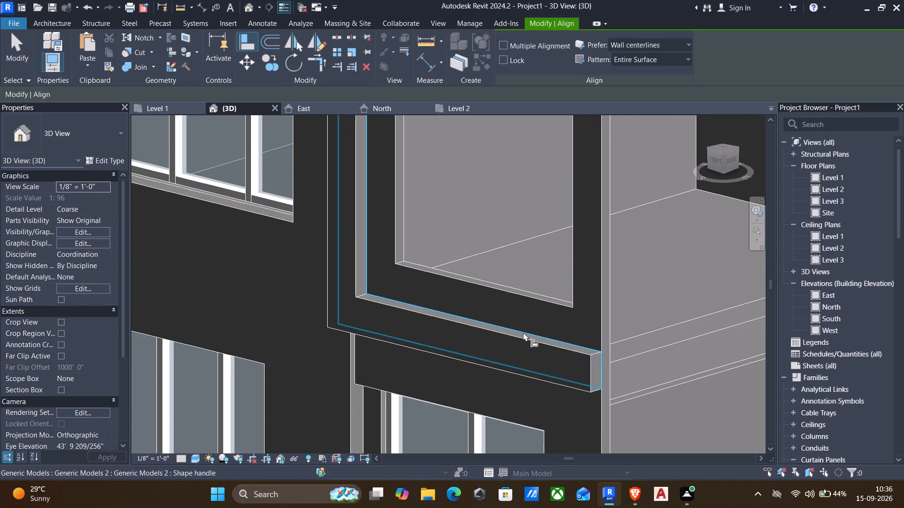
{"action": "scroll", "coordinate": [523, 332], "scroll_direction": "up", "scroll_amount": 4}
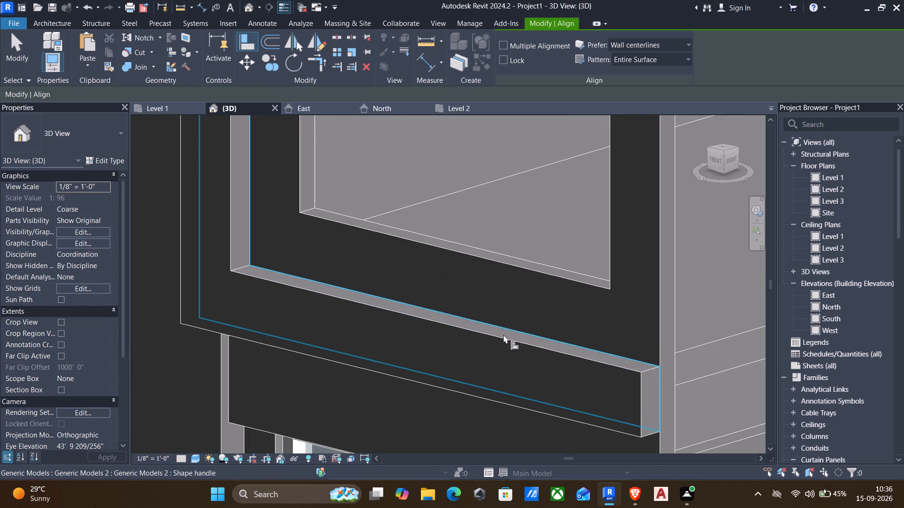
{"action": "left_click", "coordinate": [503, 334]}
{"action": "left_click", "coordinate": [508, 263]}
Examine the terrace opening and the C-shaped frame from the front and round to the building's right side.
{"action": "scroll", "coordinate": [489, 296], "scroll_direction": "down", "scroll_amount": 2}
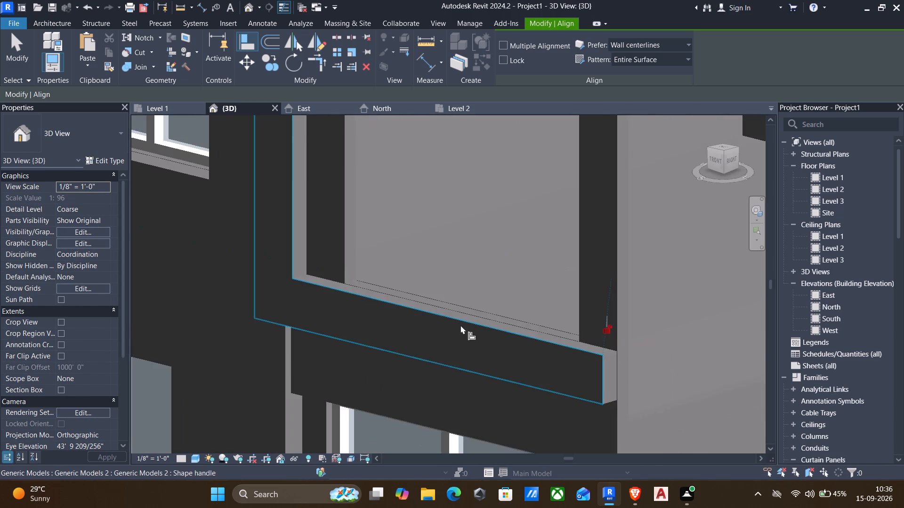
{"action": "scroll", "coordinate": [460, 325], "scroll_direction": "down", "scroll_amount": 2}
{"action": "middle_click_drag", "start_coordinate": [460, 325], "coordinate": [511, 322], "text": "shift"}
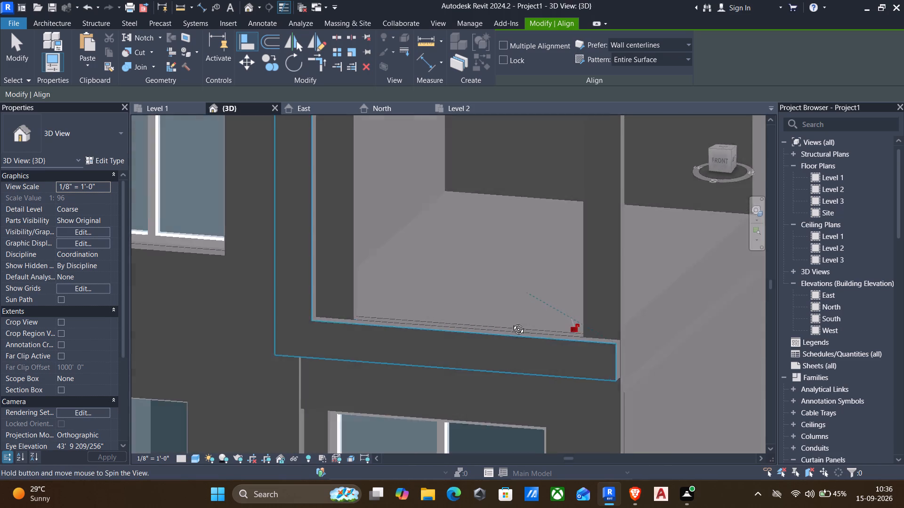
{"action": "middle_click_drag", "start_coordinate": [511, 322], "coordinate": [514, 322], "text": "shift"}
{"action": "scroll", "coordinate": [513, 306], "scroll_direction": "down", "scroll_amount": 2}
{"action": "middle_click_drag", "start_coordinate": [489, 288], "coordinate": [462, 352]}
{"action": "scroll", "coordinate": [461, 352], "scroll_direction": "down", "scroll_amount": 2}
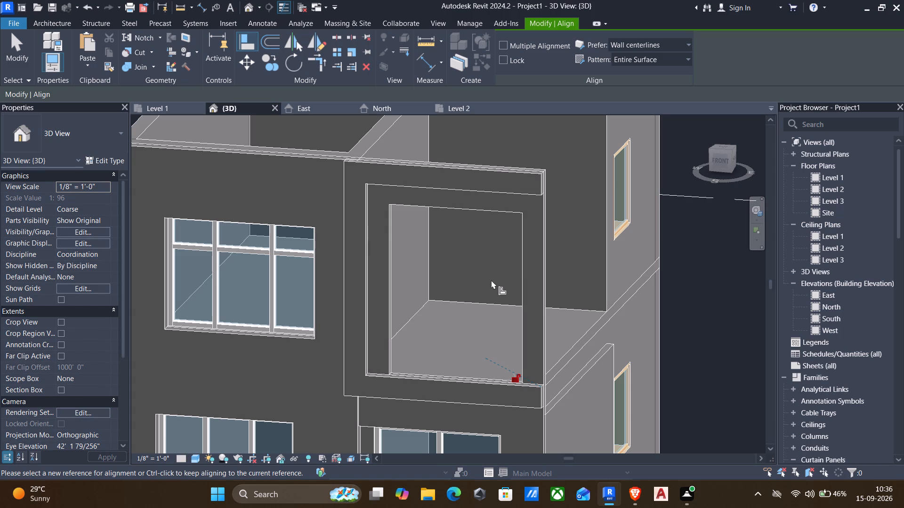
{"action": "middle_click_drag", "start_coordinate": [529, 284], "coordinate": [466, 289]}
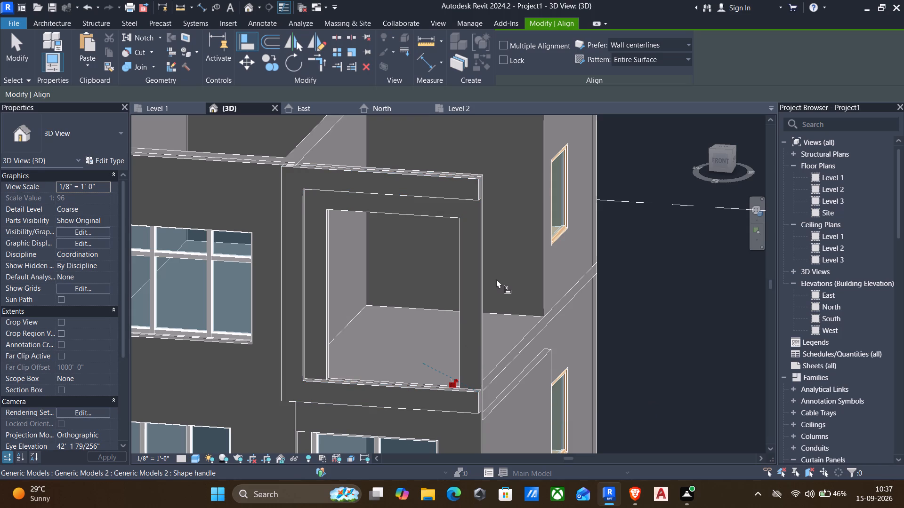
{"action": "key", "text": "Escape"}
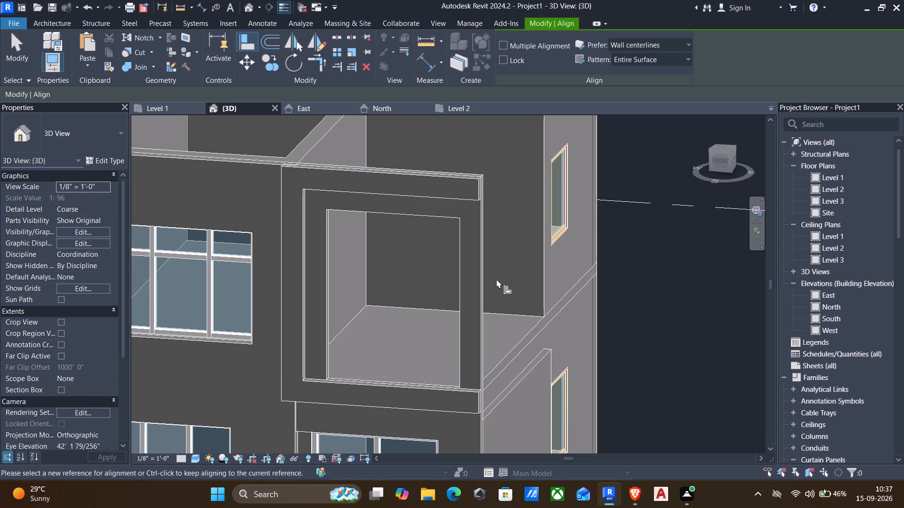
{"action": "middle_click_drag", "start_coordinate": [496, 279], "coordinate": [356, 263], "text": "shift"}
{"action": "scroll", "coordinate": [401, 268], "scroll_direction": "down", "scroll_amount": 1}
{"action": "middle_click_drag", "start_coordinate": [408, 258], "coordinate": [392, 239]}
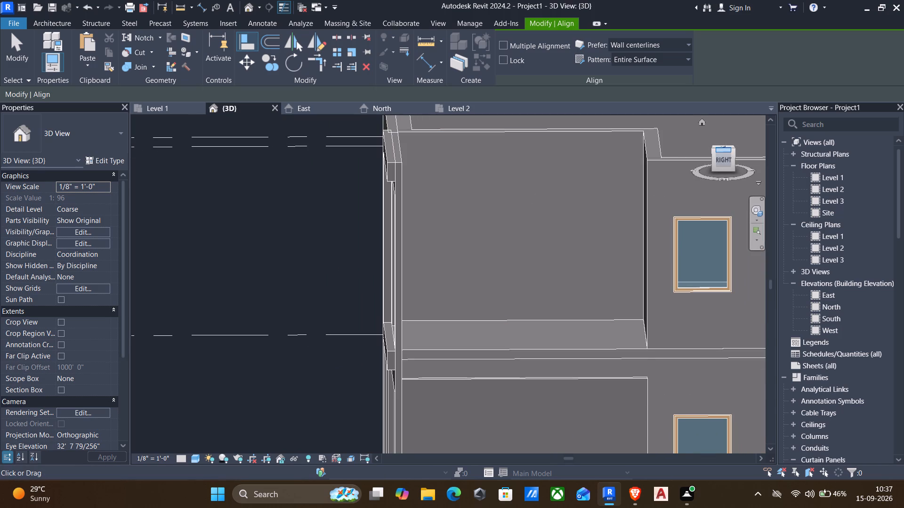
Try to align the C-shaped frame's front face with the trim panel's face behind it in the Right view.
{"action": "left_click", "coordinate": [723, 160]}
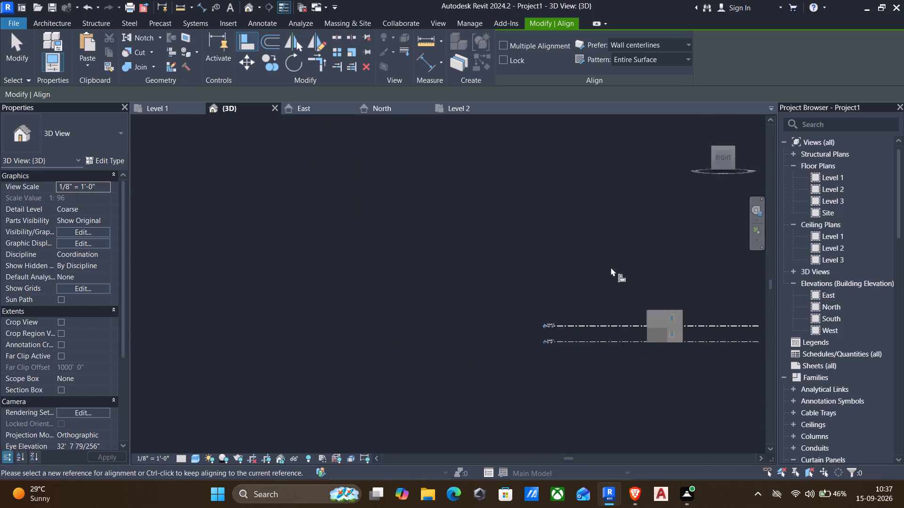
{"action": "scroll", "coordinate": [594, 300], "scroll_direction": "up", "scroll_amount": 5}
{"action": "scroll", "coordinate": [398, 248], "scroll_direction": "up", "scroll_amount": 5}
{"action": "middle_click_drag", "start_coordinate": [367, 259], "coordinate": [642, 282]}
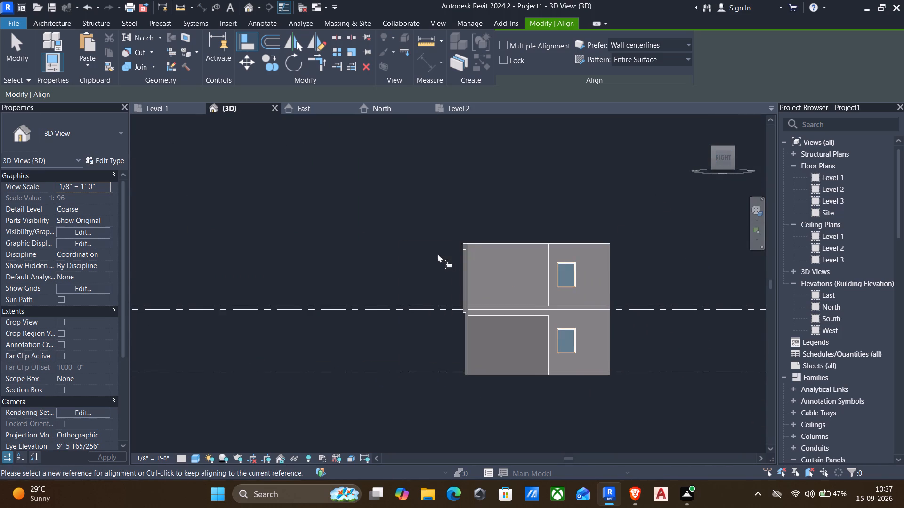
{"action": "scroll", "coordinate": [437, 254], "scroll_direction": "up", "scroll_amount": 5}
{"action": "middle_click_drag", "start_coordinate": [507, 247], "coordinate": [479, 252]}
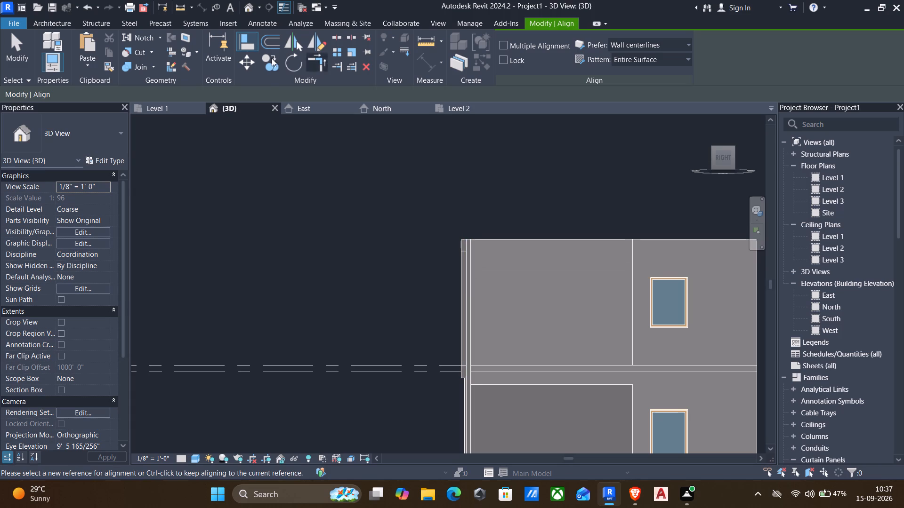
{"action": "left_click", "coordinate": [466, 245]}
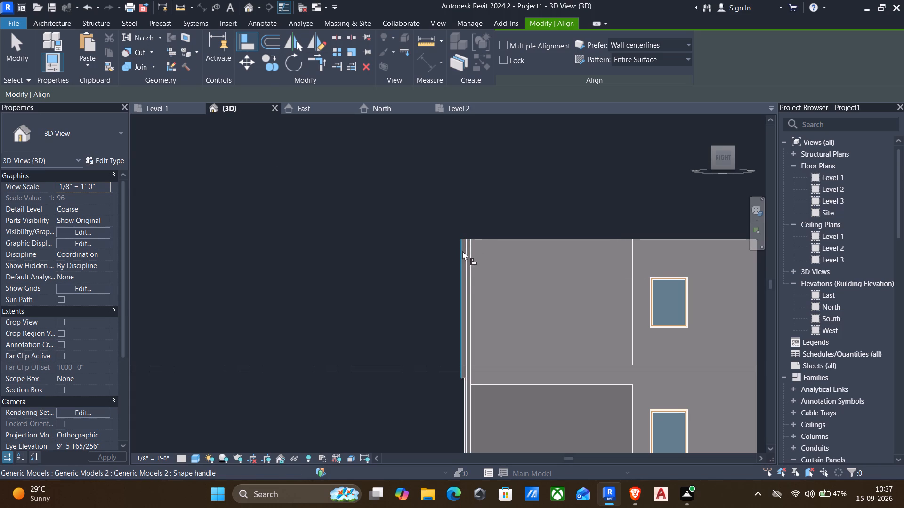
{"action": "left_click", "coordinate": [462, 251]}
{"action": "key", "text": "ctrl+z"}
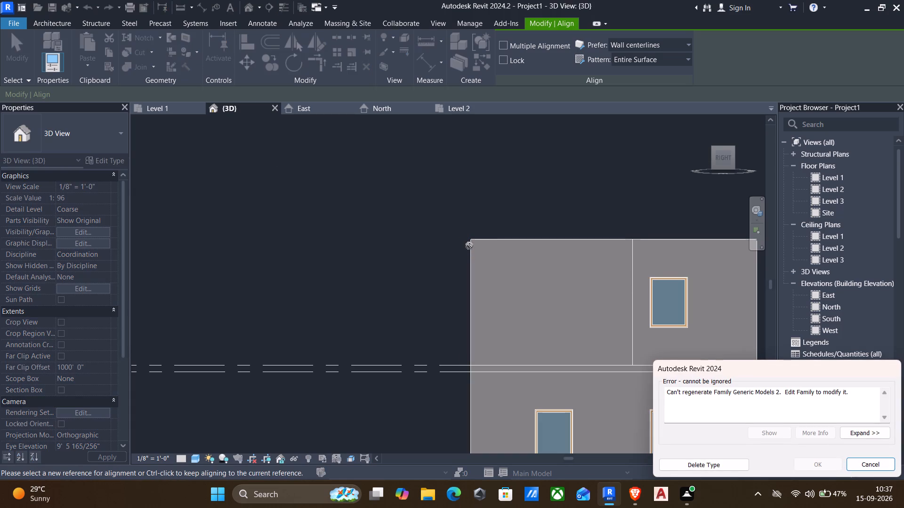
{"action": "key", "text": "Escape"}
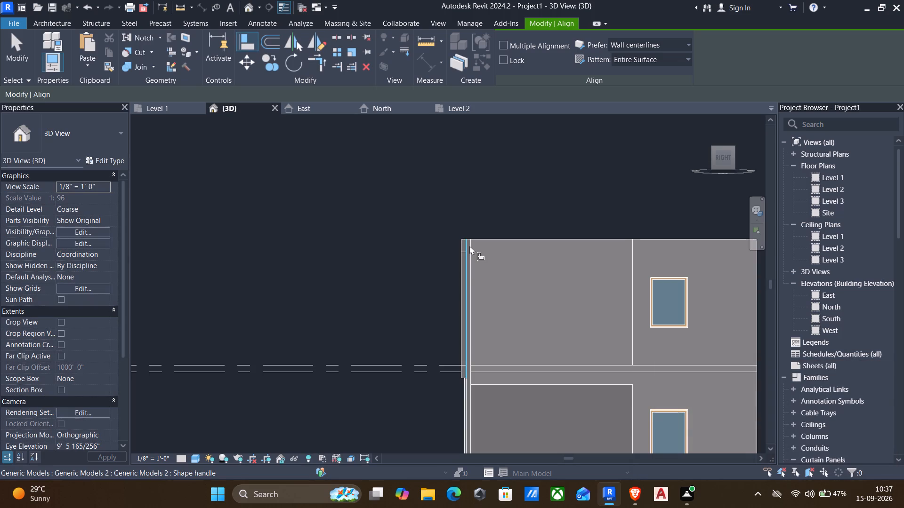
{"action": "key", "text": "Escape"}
Edit the front generic model in place and start a solid extrusion with its work plane on the 9" wall beside the upper terrace.
{"action": "left_click", "coordinate": [469, 246]}
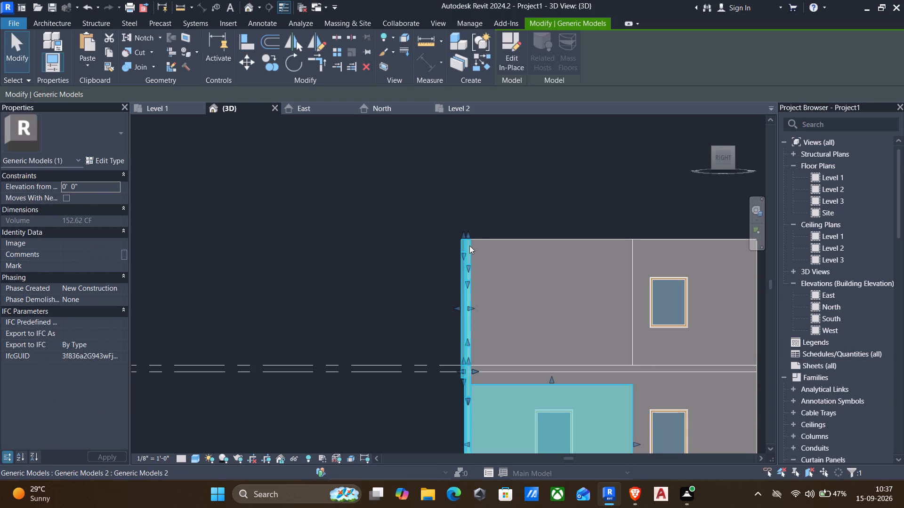
{"action": "left_click", "coordinate": [503, 48]}
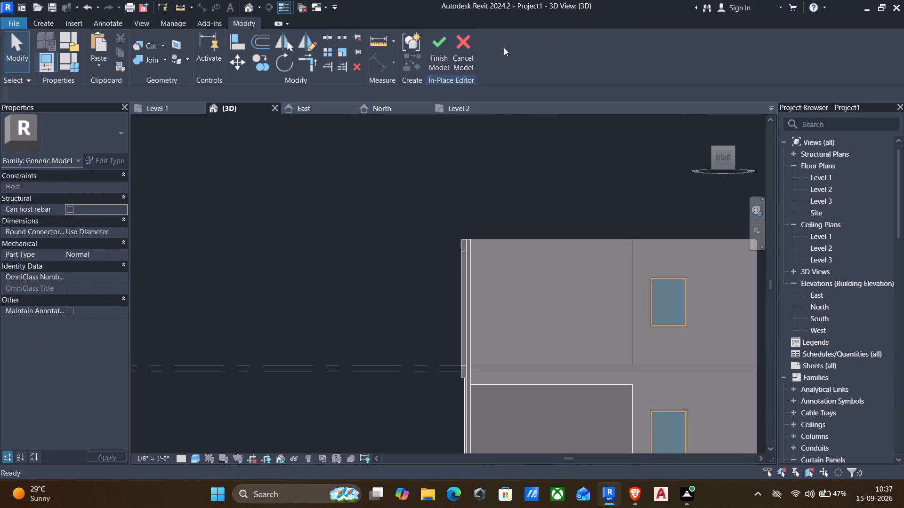
{"action": "left_click", "coordinate": [38, 24]}
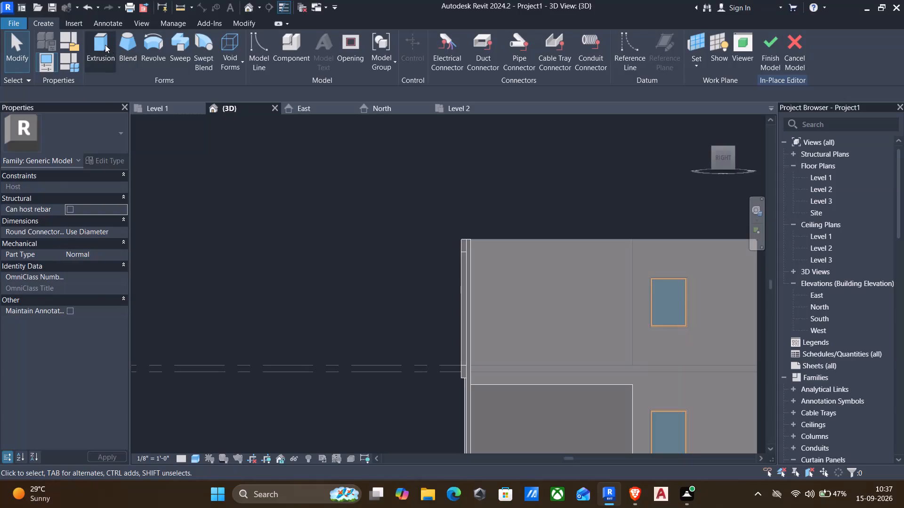
{"action": "left_click", "coordinate": [105, 44]}
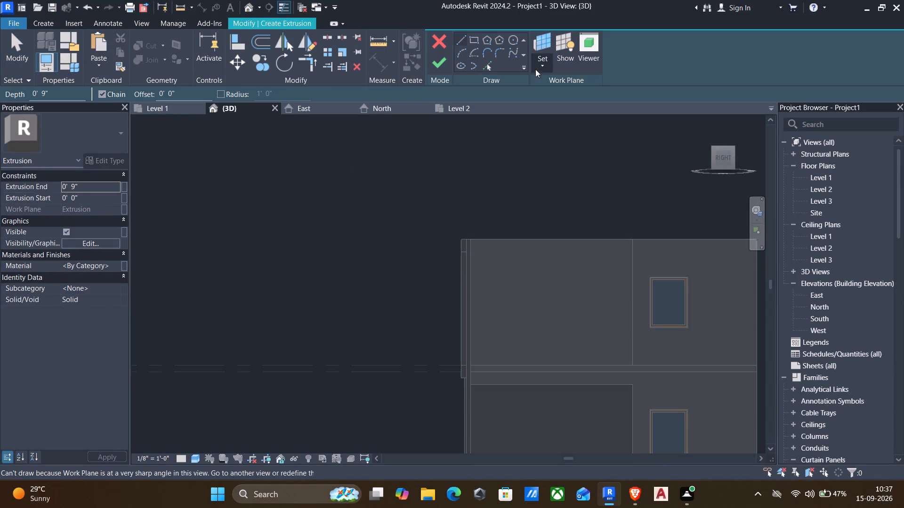
{"action": "left_click", "coordinate": [540, 68]}
{"action": "left_click", "coordinate": [550, 109]}
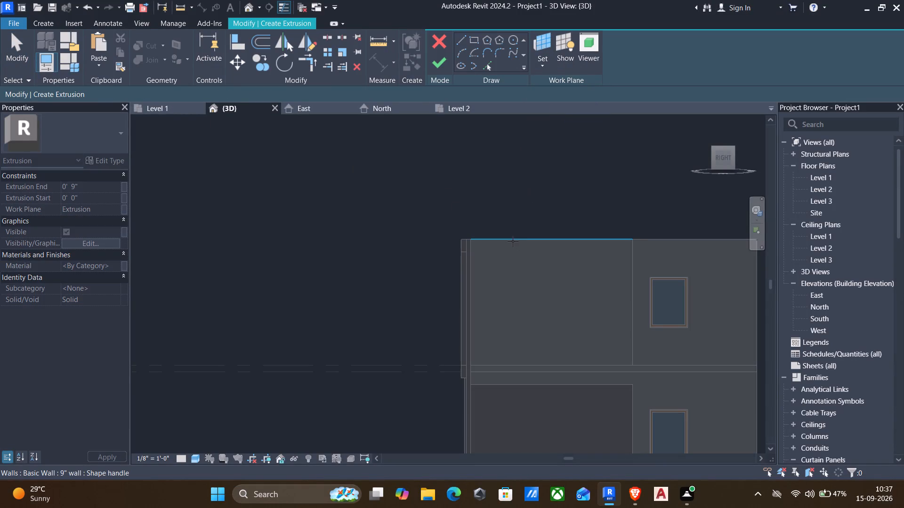
{"action": "left_click", "coordinate": [501, 242]}
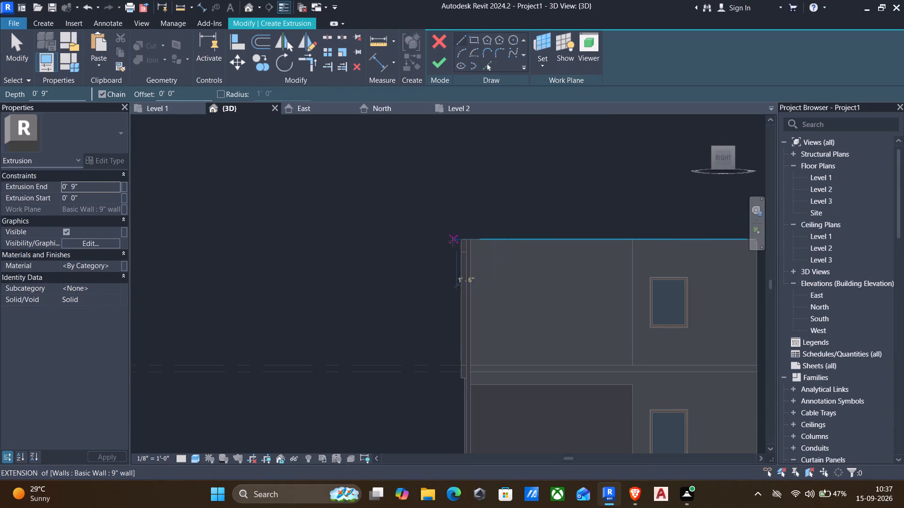
Sketch a rectangle about 14' 3 1/2" by 1' 0" along the wall top, from the frame's front corner past the terrace, and finish the extrusion.
{"action": "left_click", "coordinate": [473, 38]}
{"action": "scroll", "coordinate": [462, 230], "scroll_direction": "up", "scroll_amount": 3}
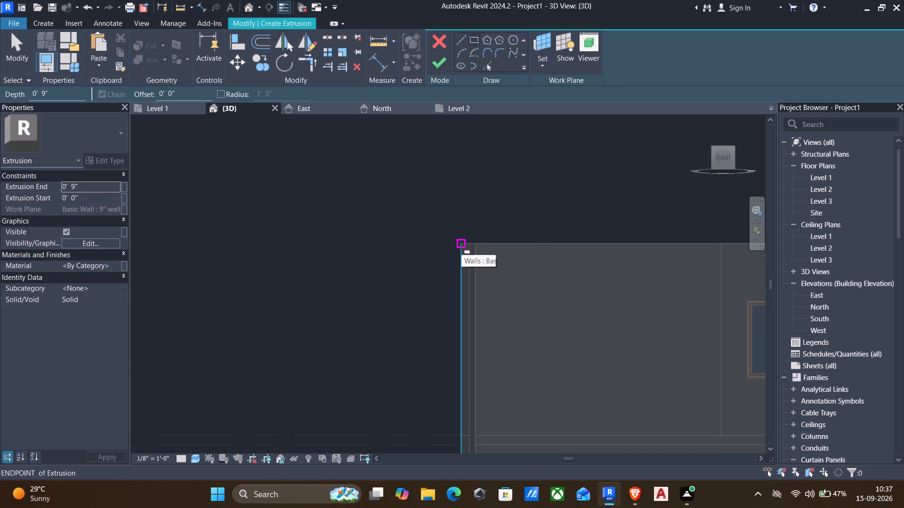
{"action": "left_click", "coordinate": [461, 245]}
{"action": "scroll", "coordinate": [568, 278], "scroll_direction": "down", "scroll_amount": 1}
{"action": "middle_click_drag", "start_coordinate": [665, 279], "coordinate": [620, 283]}
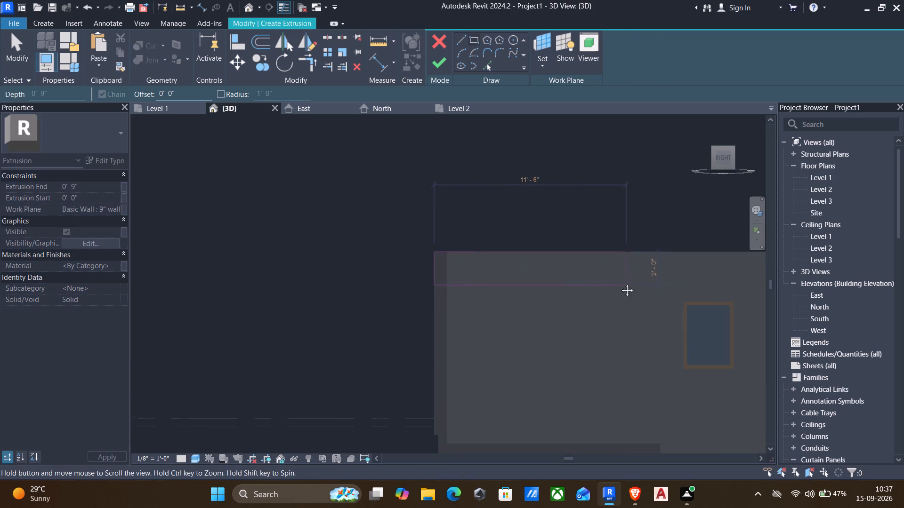
{"action": "middle_click_drag", "start_coordinate": [620, 283], "coordinate": [528, 281]}
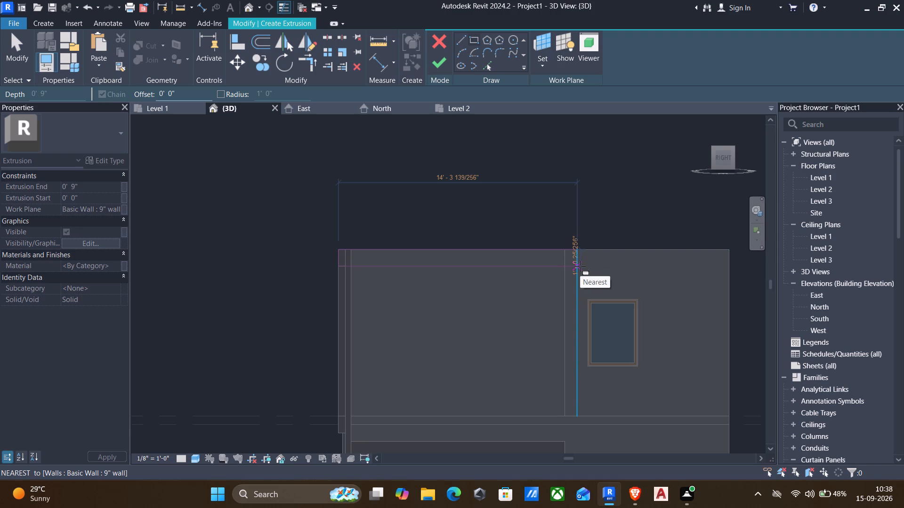
{"action": "left_click", "coordinate": [580, 266]}
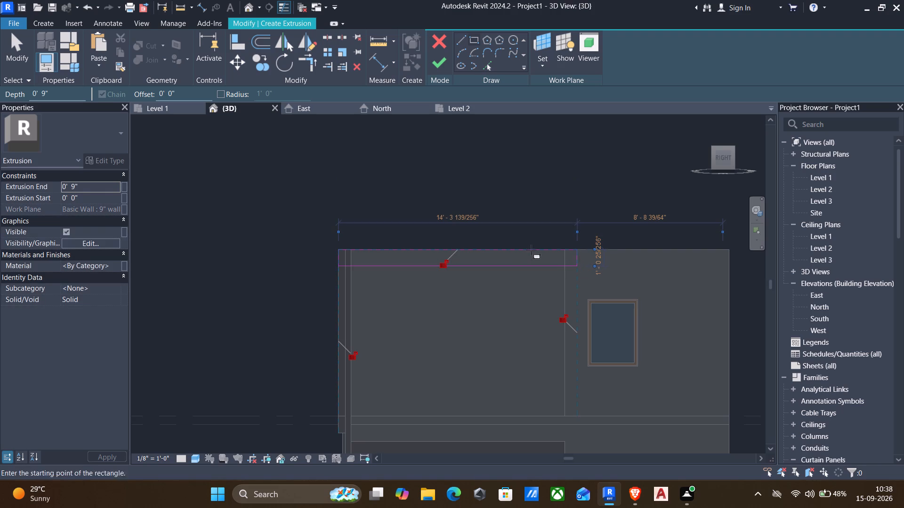
{"action": "left_click", "coordinate": [442, 64]}
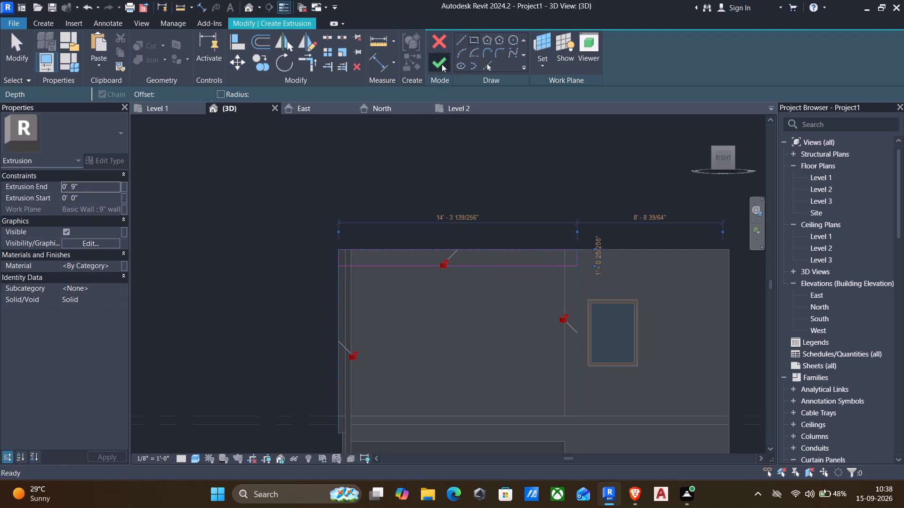
Delete the newly made extrusion along the wall top beside the upper terrace.
{"action": "middle_click_drag", "start_coordinate": [334, 212], "coordinate": [422, 253], "text": "shift"}
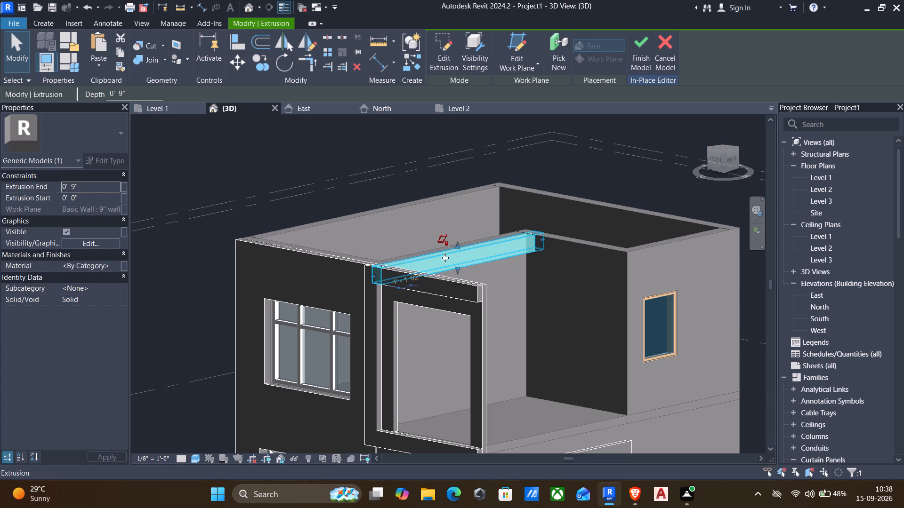
{"action": "key", "text": "Down"}
{"action": "key", "text": "Right"}
{"action": "key", "text": "Right"}
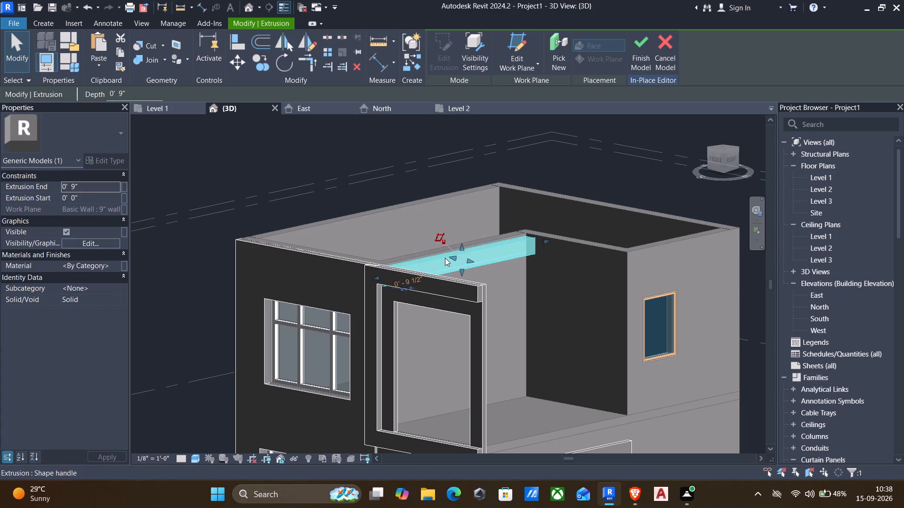
{"action": "key", "text": "Escape"}
{"action": "left_click", "coordinate": [457, 254]}
{"action": "key", "text": "Delete"}
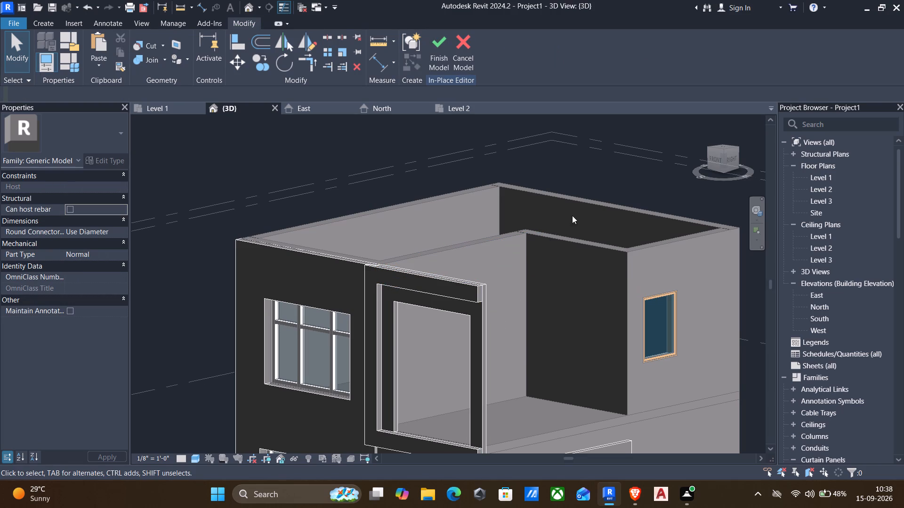
On the outer plane of the windowed 9" side wall, extrude a solid rectangle about 13' 6" by 1' 0" from the front frame's top corner to that wall.
{"action": "left_click", "coordinate": [48, 22]}
{"action": "left_click", "coordinate": [102, 50]}
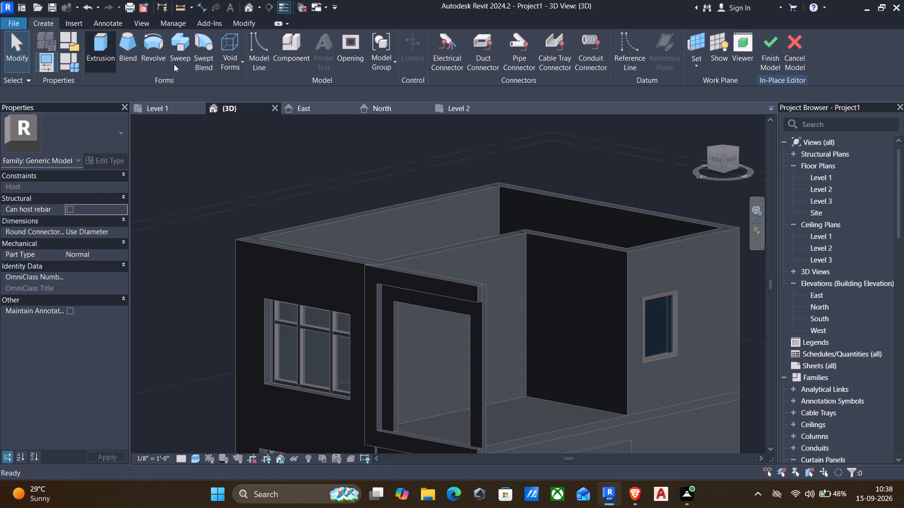
{"action": "left_click", "coordinate": [541, 68]}
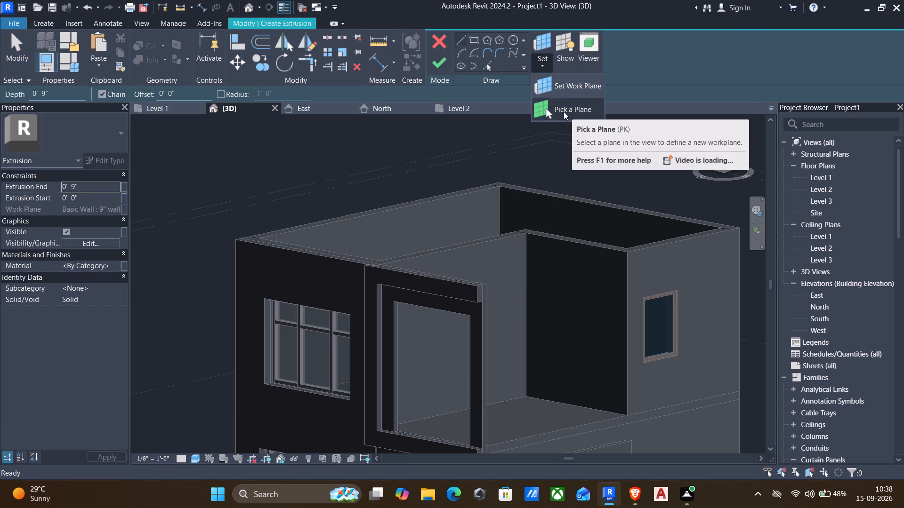
{"action": "left_click", "coordinate": [564, 111]}
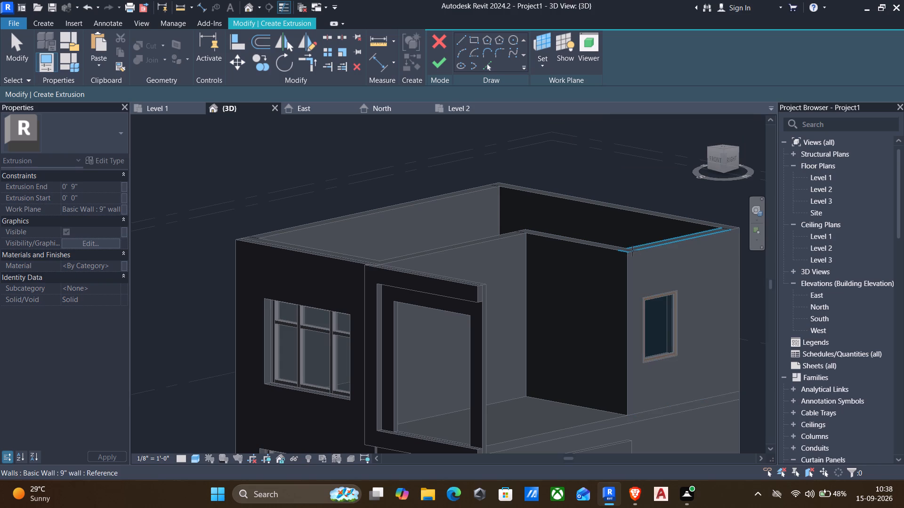
{"action": "left_click", "coordinate": [631, 252]}
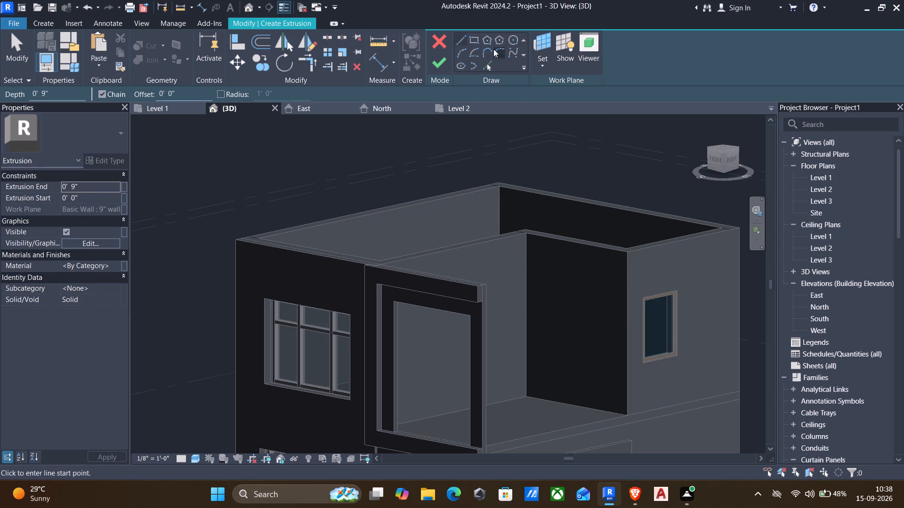
{"action": "left_click", "coordinate": [470, 43]}
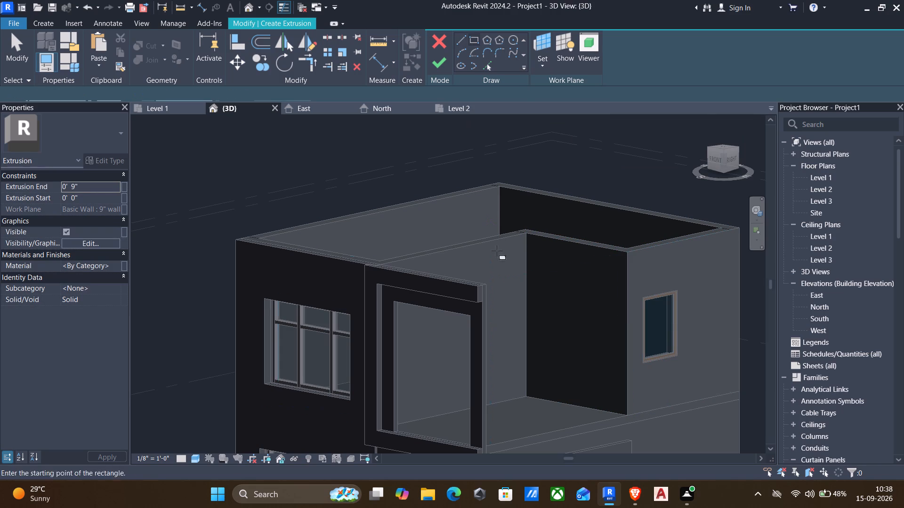
{"action": "scroll", "coordinate": [488, 292], "scroll_direction": "up", "scroll_amount": 3}
{"action": "left_click", "coordinate": [470, 306]}
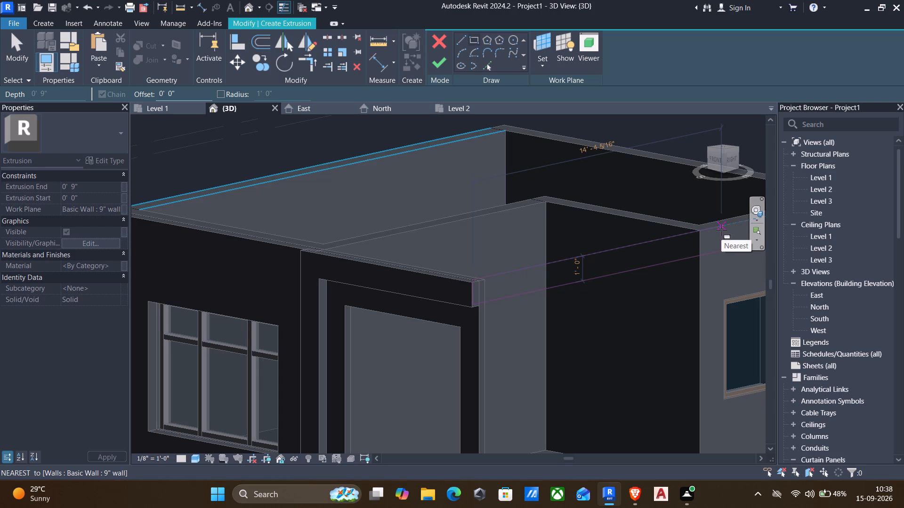
{"action": "scroll", "coordinate": [711, 229], "scroll_direction": "up", "scroll_amount": 3}
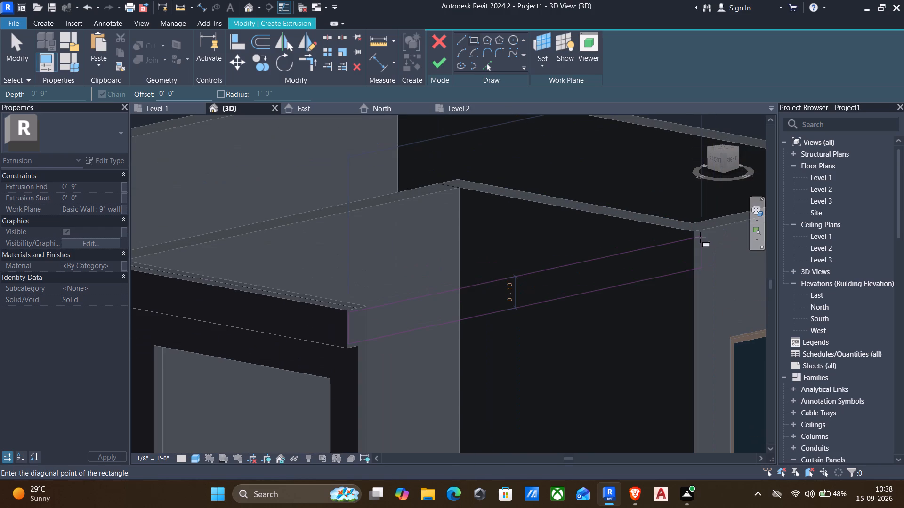
{"action": "left_click", "coordinate": [706, 232]}
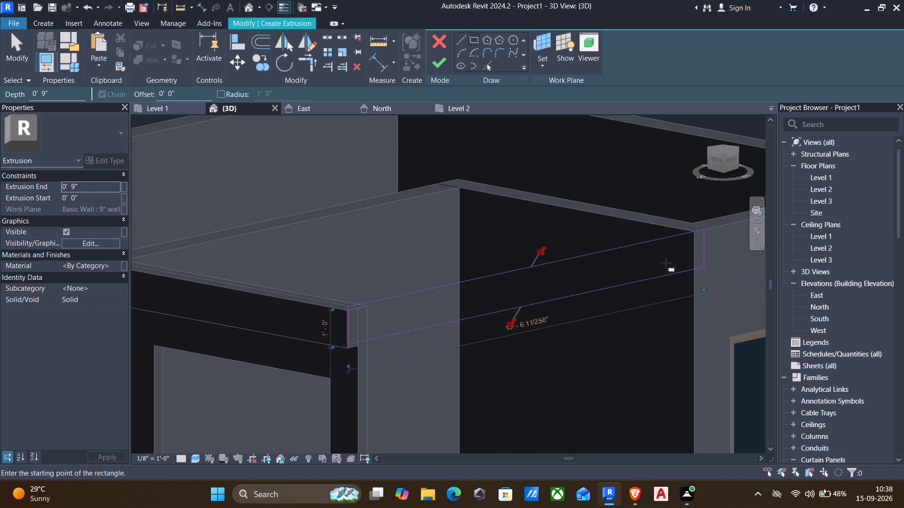
{"action": "key", "text": "Escape"}
{"action": "middle_click_drag", "start_coordinate": [626, 286], "coordinate": [577, 295]}
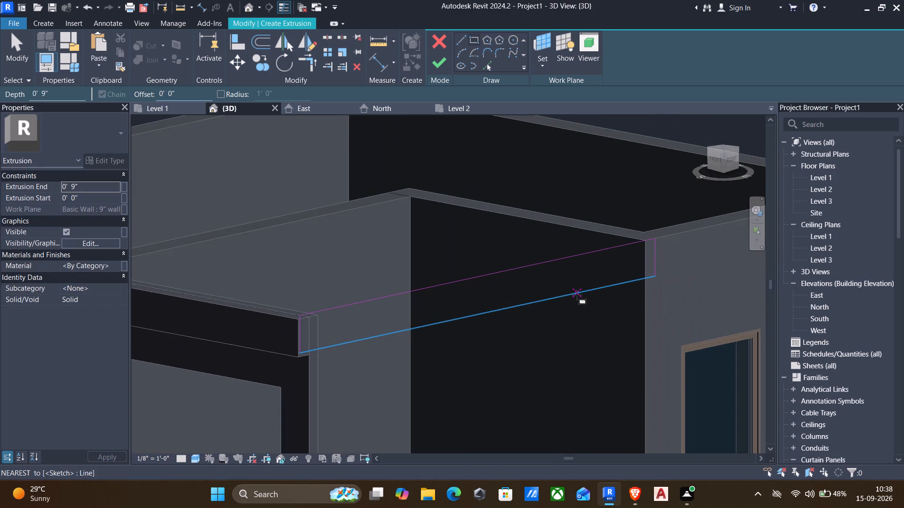
{"action": "middle_click_drag", "start_coordinate": [576, 295], "coordinate": [561, 268], "text": "shift"}
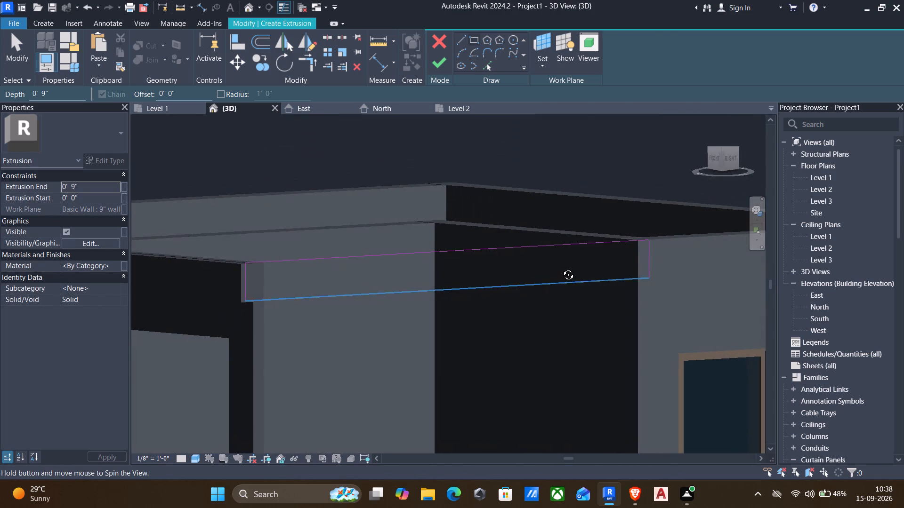
{"action": "middle_click_drag", "start_coordinate": [561, 268], "coordinate": [578, 254], "text": "shift"}
{"action": "middle_click", "coordinate": [580, 253], "text": "shift"}
{"action": "middle_click_drag", "start_coordinate": [581, 252], "coordinate": [575, 276], "text": "shift"}
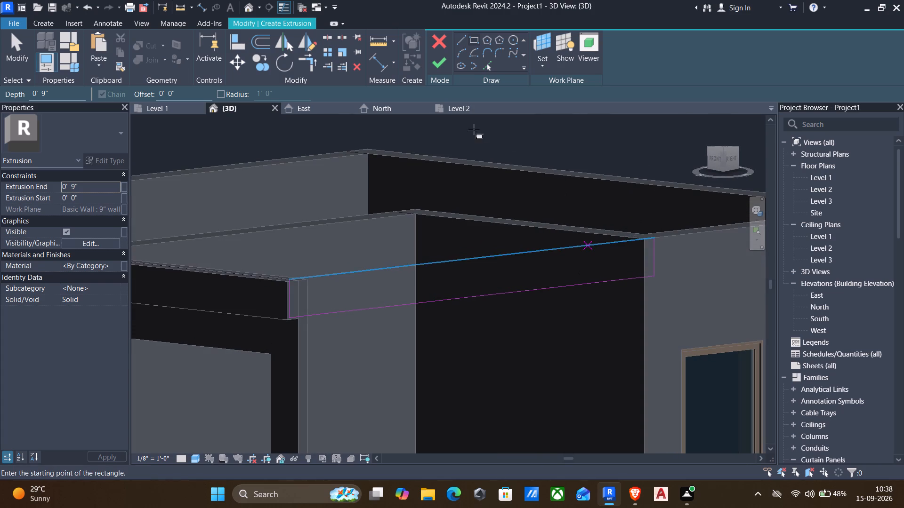
{"action": "left_click", "coordinate": [436, 66]}
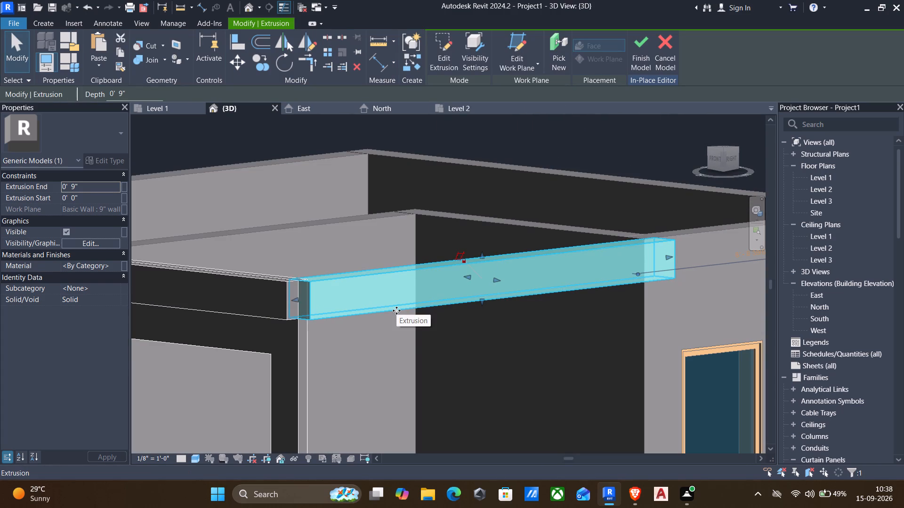
{"action": "middle_click_drag", "start_coordinate": [418, 342], "coordinate": [446, 318]}
{"action": "key", "text": "Escape"}
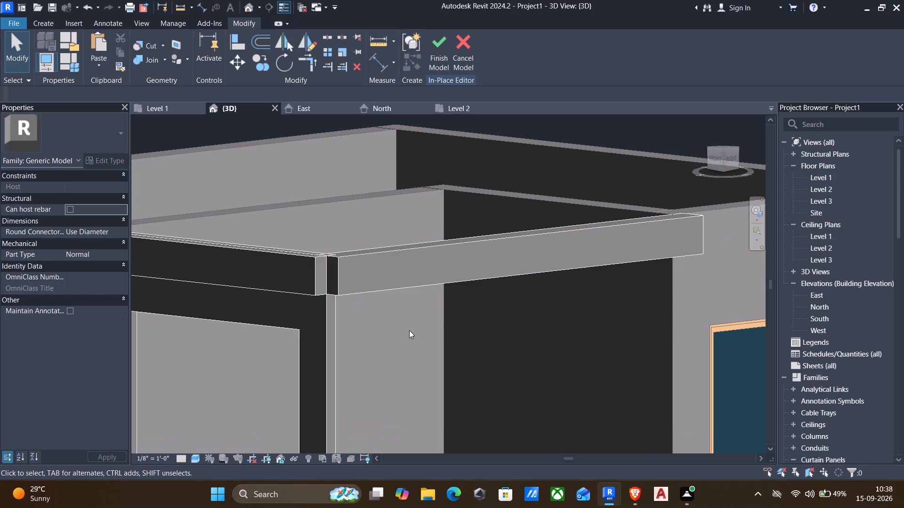
Stretch the front top beam's end past the corner and align it with the outer face of the new side beam.
{"action": "middle_click_drag", "start_coordinate": [390, 325], "coordinate": [401, 323], "text": "shift"}
{"action": "left_click", "coordinate": [364, 278]}
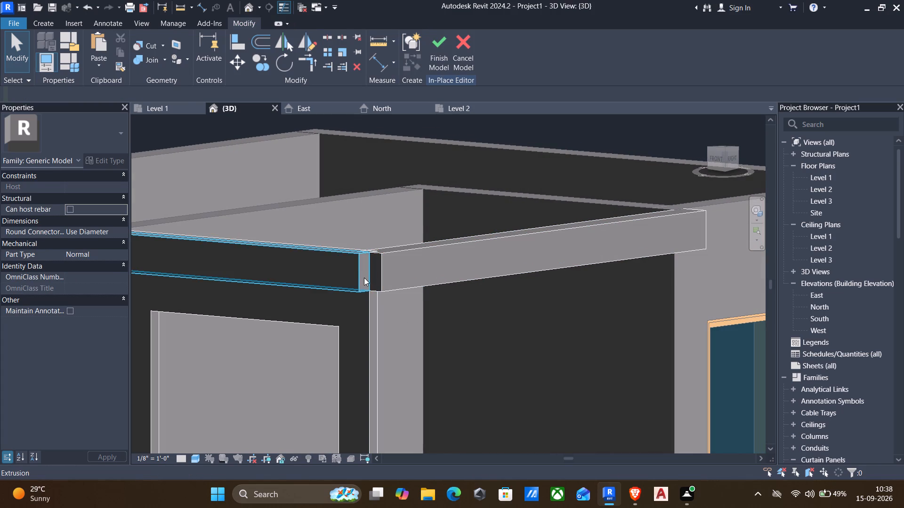
{"action": "left_click_drag", "start_coordinate": [364, 270], "coordinate": [423, 278]}
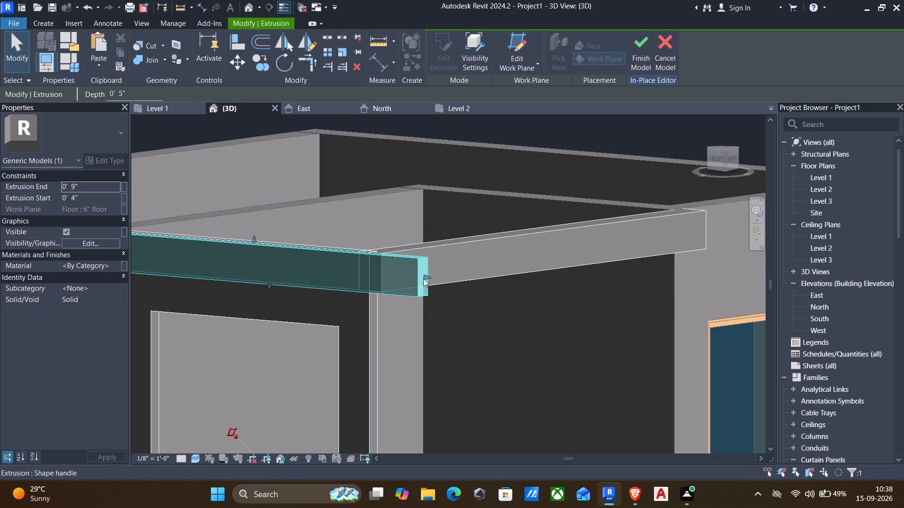
{"action": "left_click", "coordinate": [242, 43]}
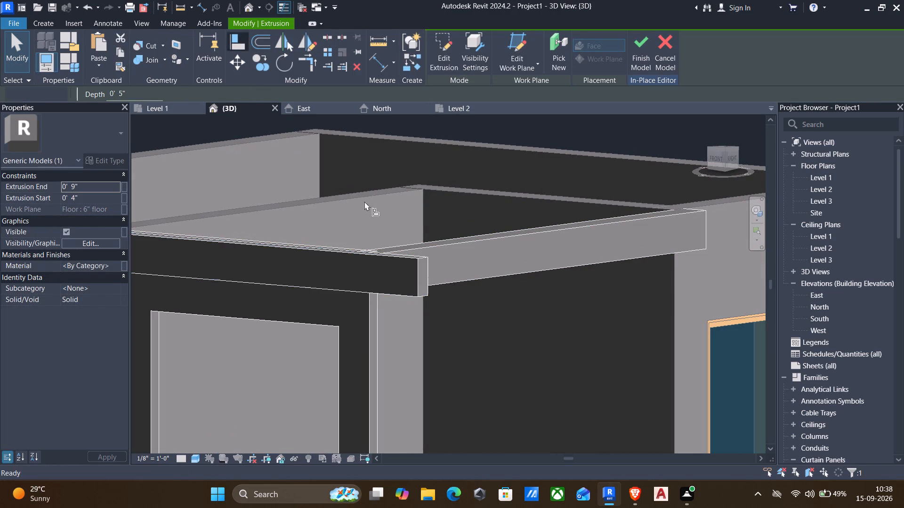
{"action": "left_click", "coordinate": [444, 250]}
{"action": "left_click", "coordinate": [419, 268]}
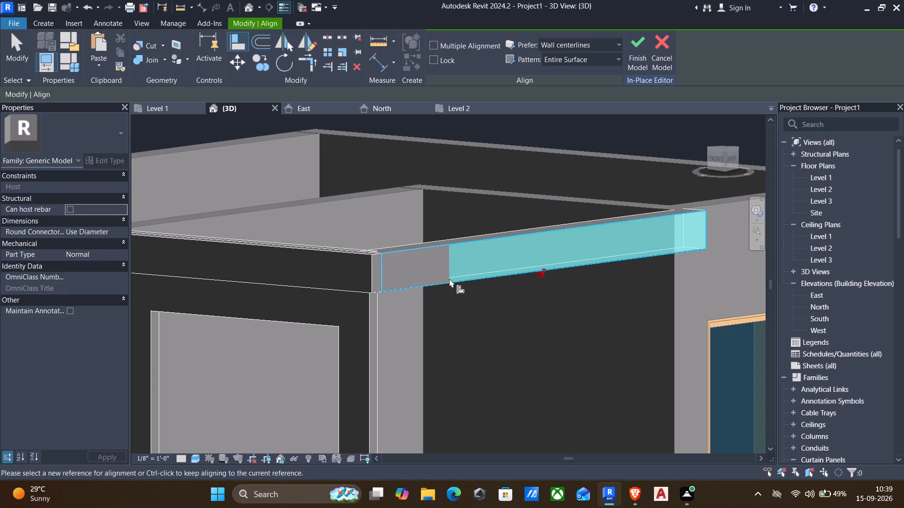
{"action": "key", "text": "Escape"}
Examine the joined beam corner and the frame below it from the front and right sides.
{"action": "middle_click_drag", "start_coordinate": [484, 325], "coordinate": [425, 335], "text": "shift"}
{"action": "scroll", "coordinate": [411, 335], "scroll_direction": "down", "scroll_amount": 2}
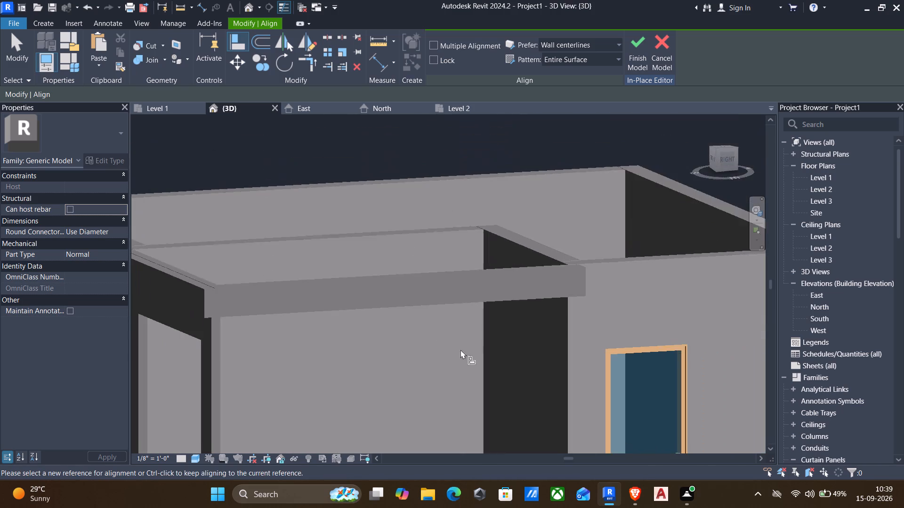
{"action": "middle_click_drag", "start_coordinate": [485, 347], "coordinate": [626, 349], "text": "shift"}
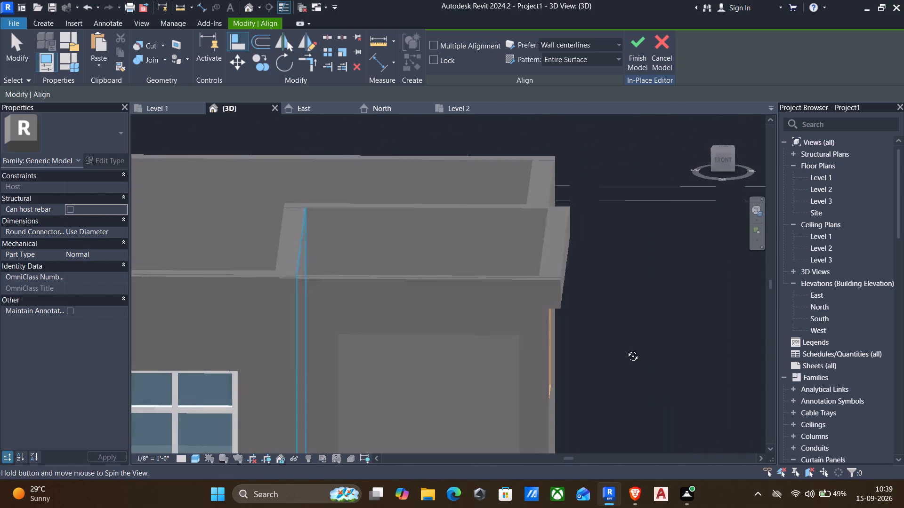
{"action": "middle_click_drag", "start_coordinate": [626, 349], "coordinate": [528, 337], "text": "shift"}
{"action": "scroll", "coordinate": [514, 352], "scroll_direction": "down", "scroll_amount": 1}
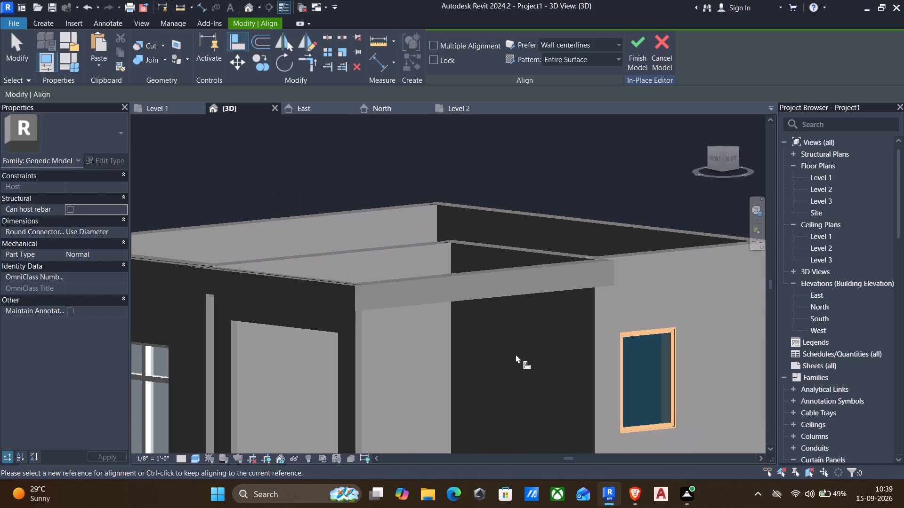
{"action": "middle_click_drag", "start_coordinate": [540, 360], "coordinate": [605, 342]}
{"action": "middle_click_drag", "start_coordinate": [514, 303], "coordinate": [478, 308], "text": "shift"}
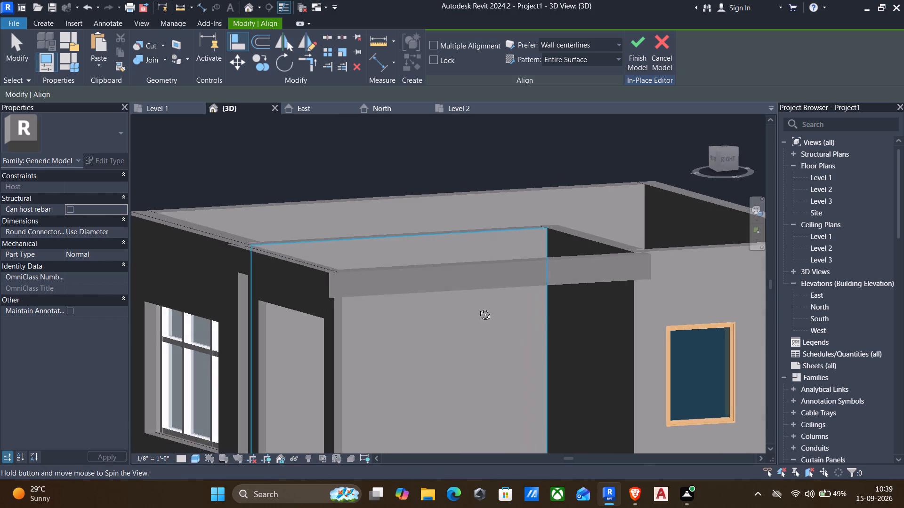
{"action": "middle_click_drag", "start_coordinate": [478, 308], "coordinate": [414, 295], "text": "shift"}
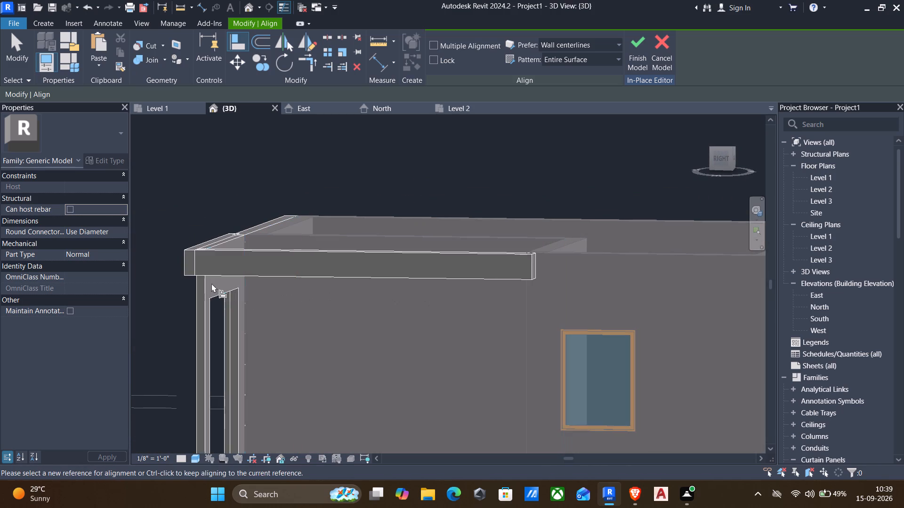
{"action": "middle_click_drag", "start_coordinate": [347, 321], "coordinate": [371, 319], "text": "shift"}
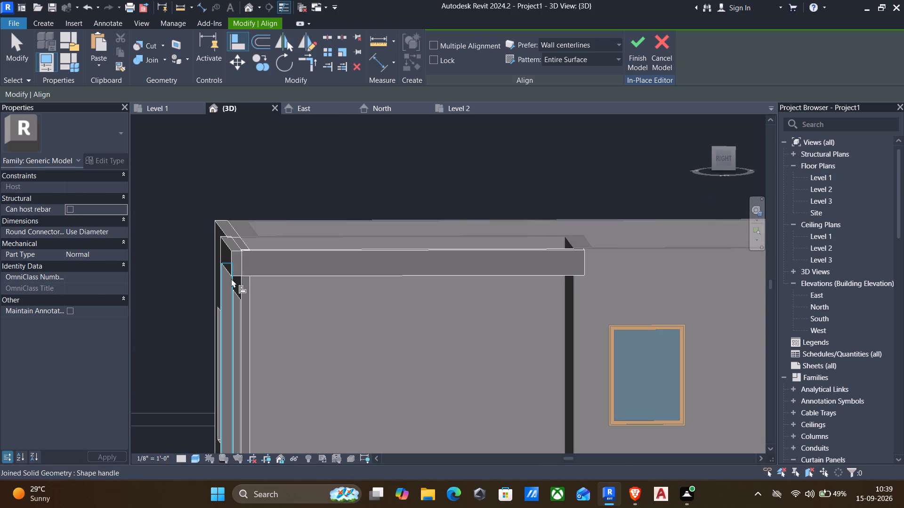
{"action": "scroll", "coordinate": [245, 285], "scroll_direction": "up", "scroll_amount": 2}
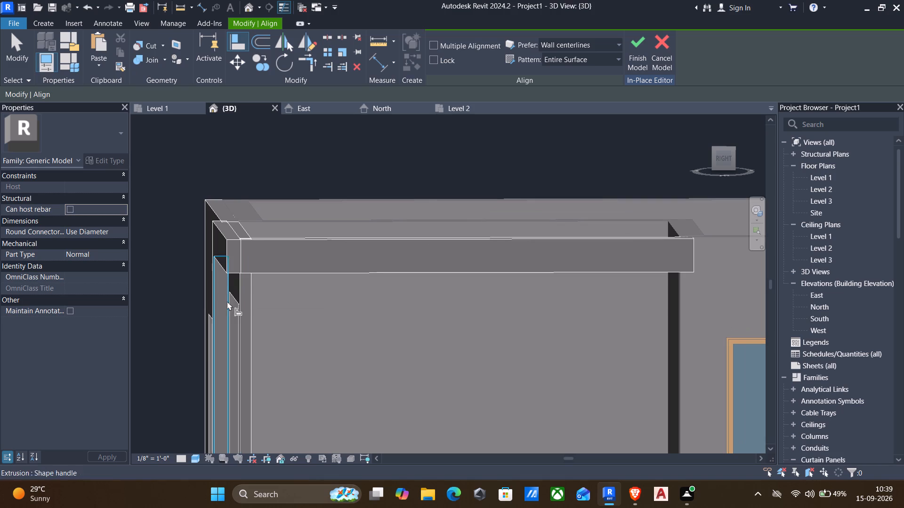
{"action": "middle_click_drag", "start_coordinate": [255, 322], "coordinate": [315, 321], "text": "shift"}
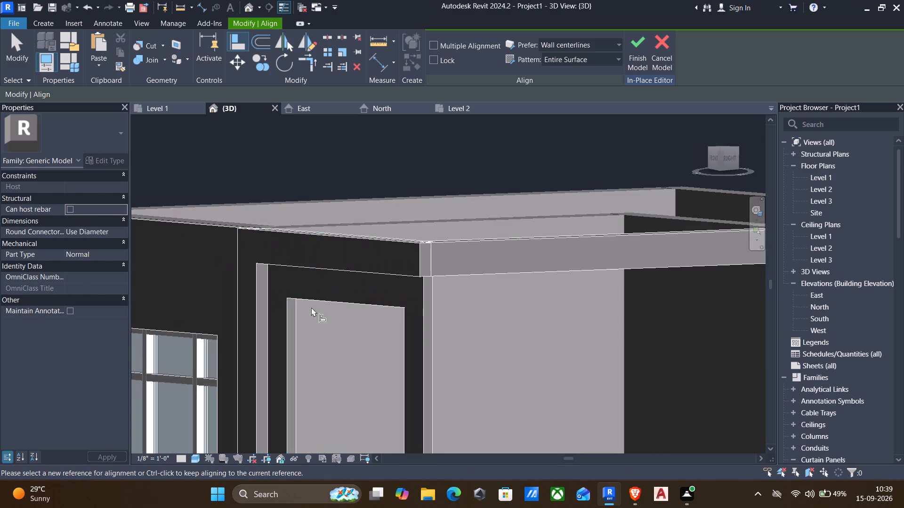
{"action": "key", "text": "Escape"}
On the front frame's outer side face, sketch a rectangle about 13' 6" by 1' 0" for an extrusion just below the side top beam.
{"action": "left_click", "coordinate": [308, 298]}
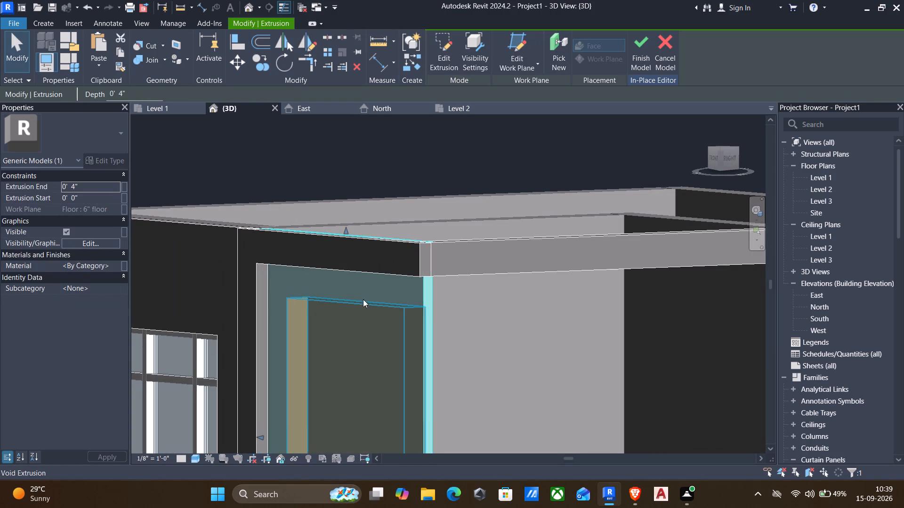
{"action": "type", "text": "cs"}
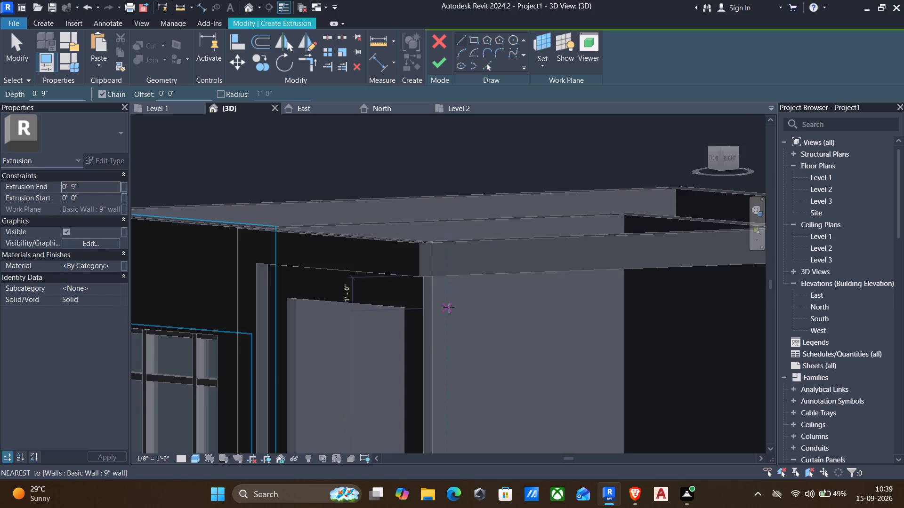
{"action": "middle_click_drag", "start_coordinate": [449, 307], "coordinate": [414, 314]}
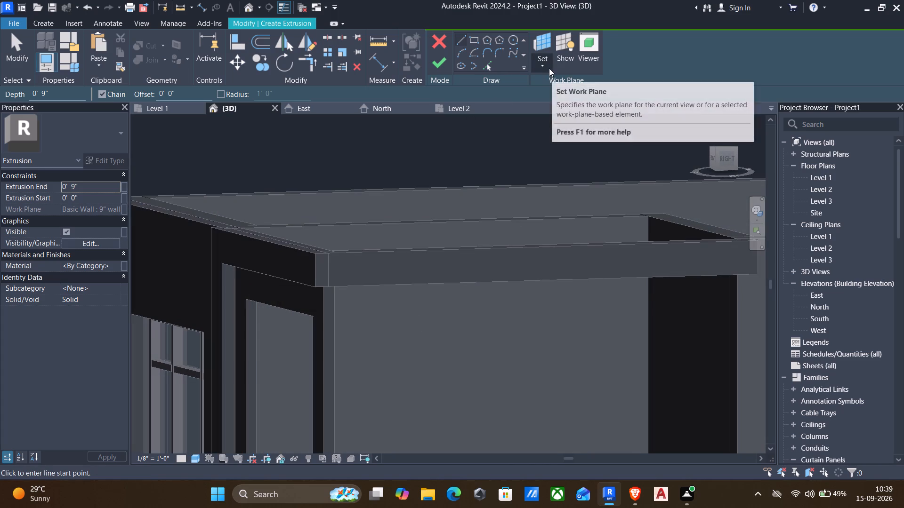
{"action": "left_click", "coordinate": [549, 68]}
{"action": "left_click", "coordinate": [551, 115]}
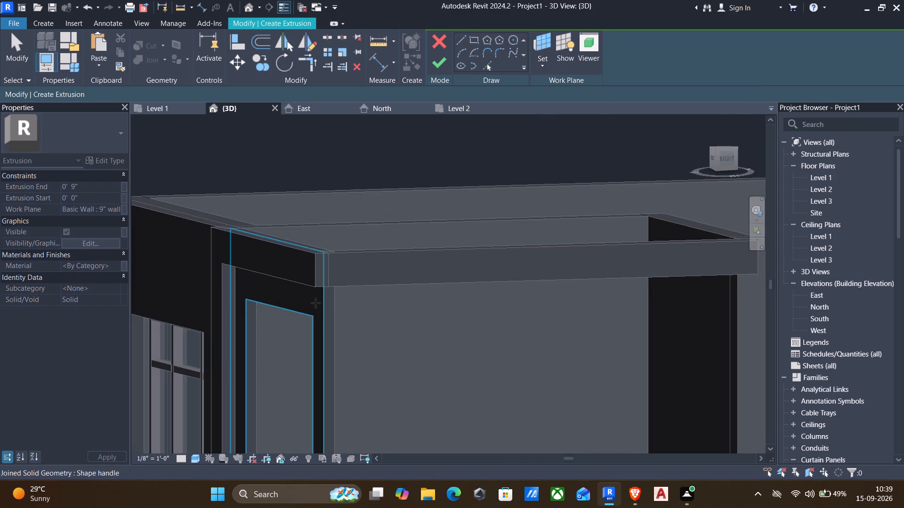
{"action": "left_click", "coordinate": [328, 305]}
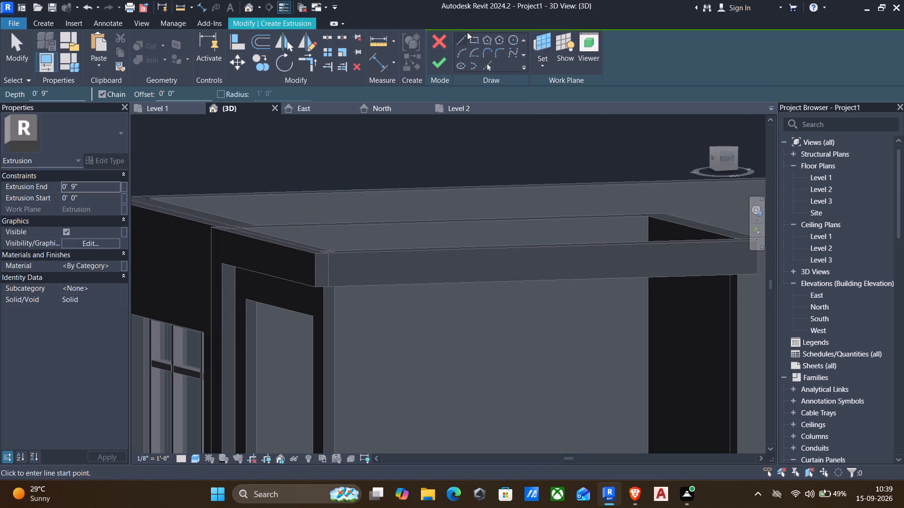
{"action": "left_click", "coordinate": [473, 41]}
{"action": "scroll", "coordinate": [323, 294], "scroll_direction": "up", "scroll_amount": 2}
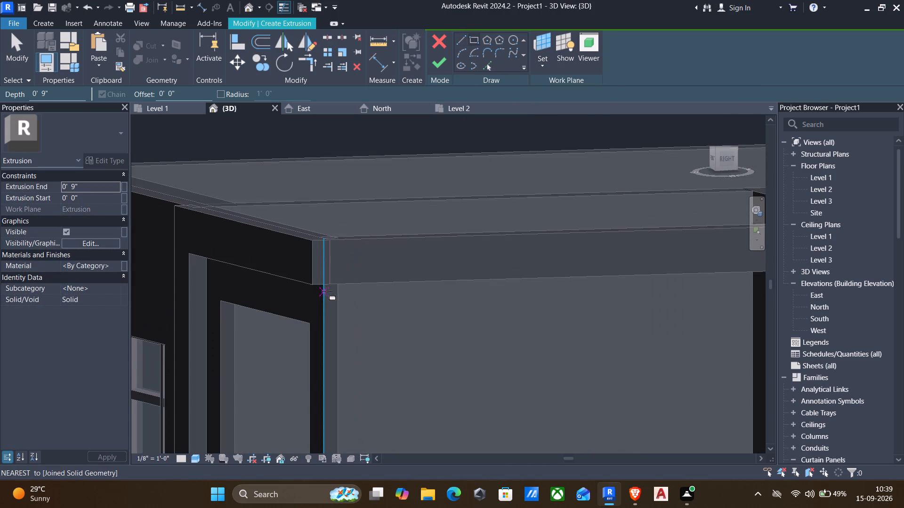
{"action": "left_click", "coordinate": [323, 288]}
{"action": "scroll", "coordinate": [349, 323], "scroll_direction": "down", "scroll_amount": 2}
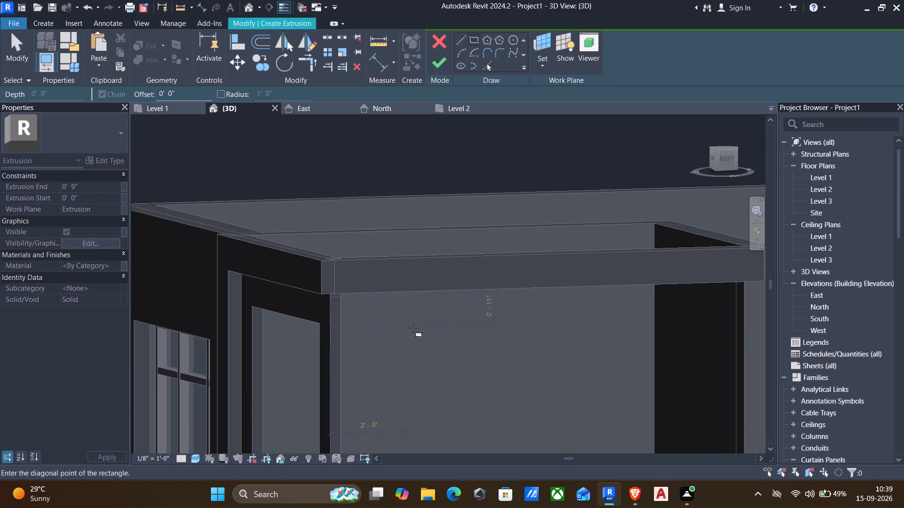
{"action": "middle_click_drag", "start_coordinate": [621, 318], "coordinate": [507, 341]}
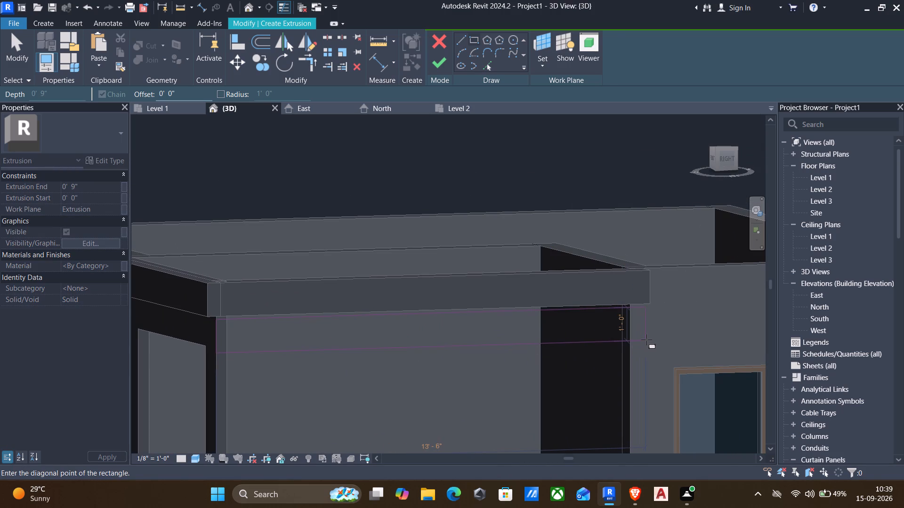
{"action": "left_click", "coordinate": [646, 340]}
{"action": "key", "text": "Escape"}
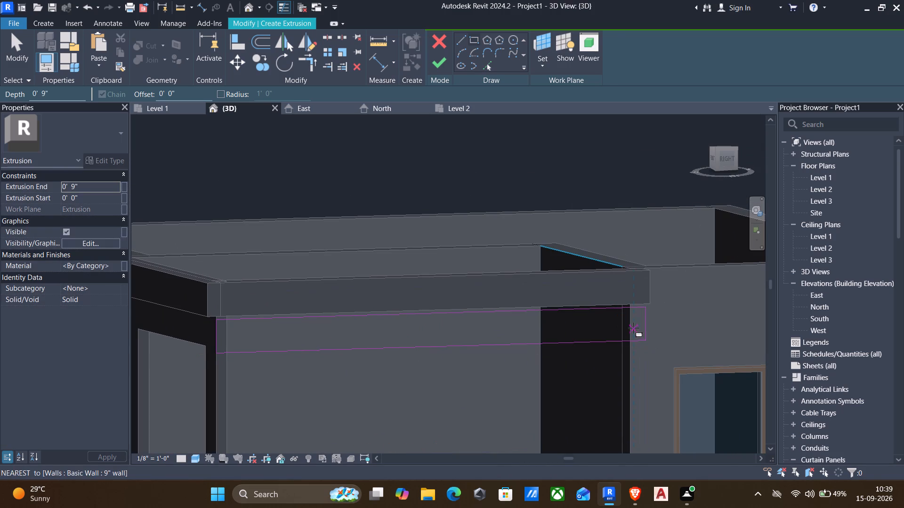
{"action": "key", "text": "Escape"}
Nudge the sketched rectangle's top line up to the underside of the side top beam.
{"action": "left_click", "coordinate": [611, 308]}
{"action": "scroll", "coordinate": [644, 310], "scroll_direction": "up", "scroll_amount": 3}
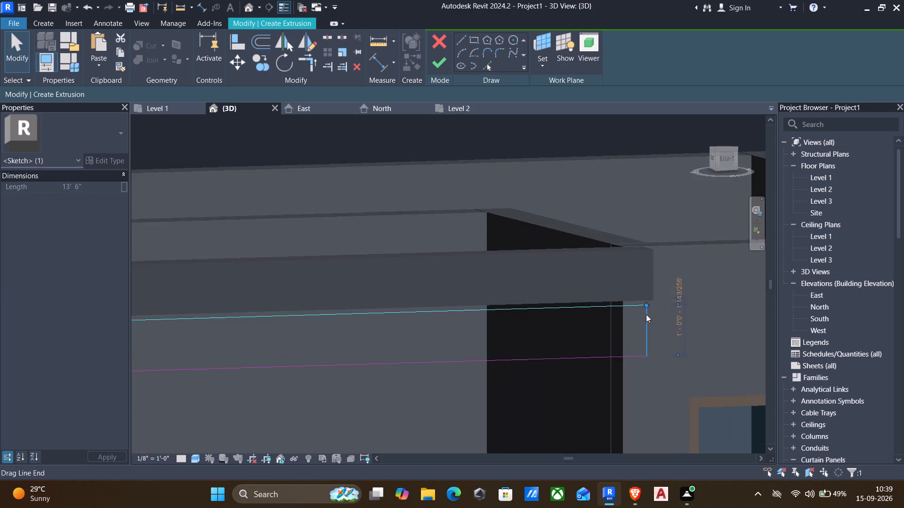
{"action": "key", "text": "Up"}
{"action": "key", "text": "Up"}
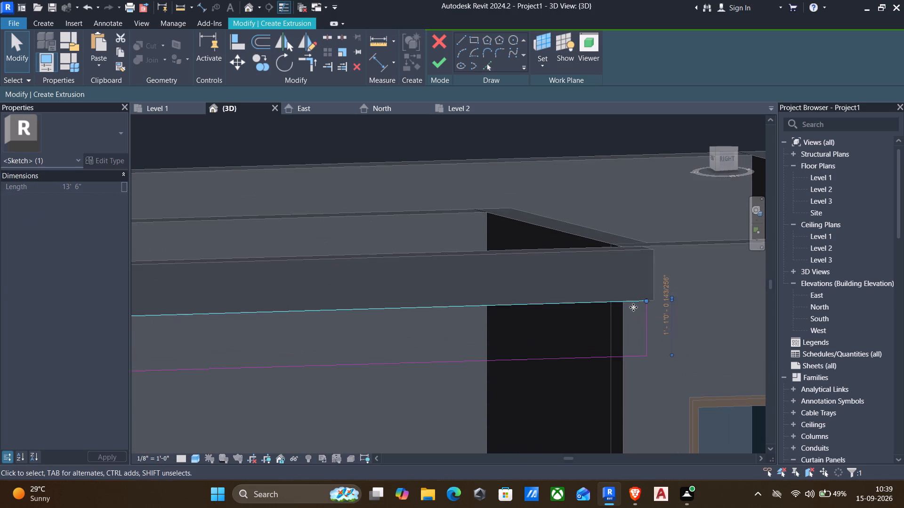
Set the rectangle's height to 1' by moving its bottom line, and finish the solid extrusion.
{"action": "left_click", "coordinate": [638, 357]}
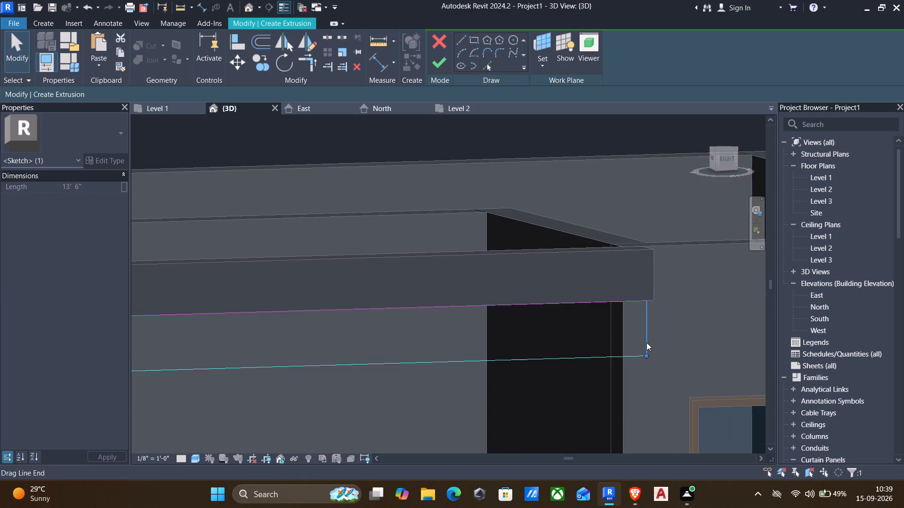
{"action": "left_click", "coordinate": [646, 341]}
{"action": "scroll", "coordinate": [642, 341], "scroll_direction": "down", "scroll_amount": 2}
{"action": "left_click", "coordinate": [621, 355]}
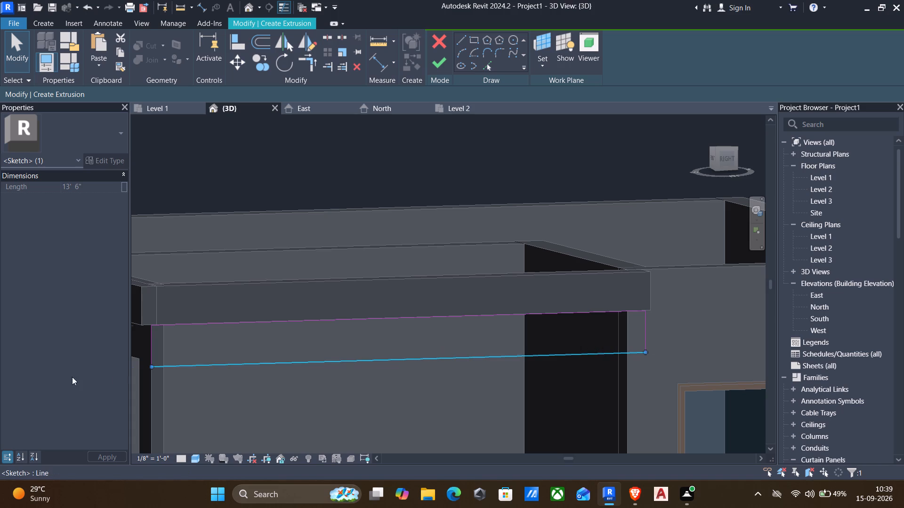
{"action": "scroll", "coordinate": [161, 384], "scroll_direction": "down", "scroll_amount": 1}
{"action": "key", "text": "Escape"}
{"action": "left_click", "coordinate": [165, 370]}
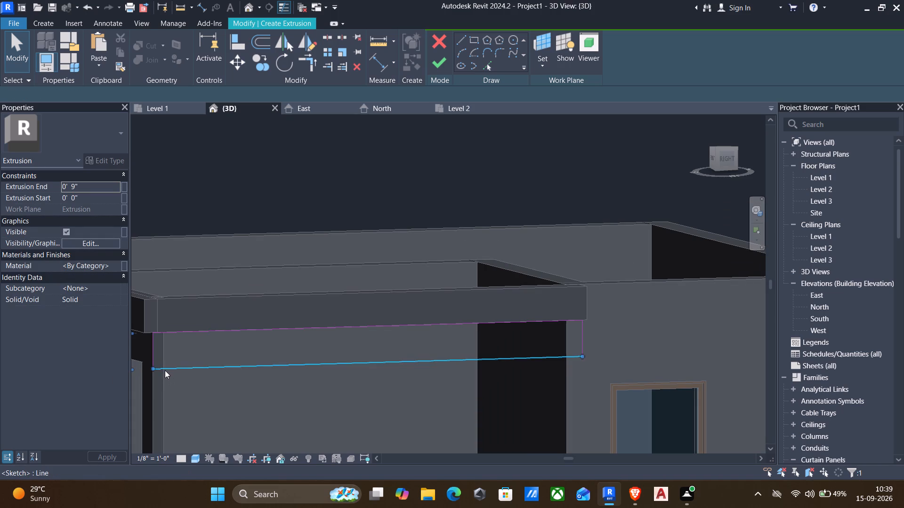
{"action": "middle_click_drag", "start_coordinate": [178, 378], "coordinate": [223, 377]}
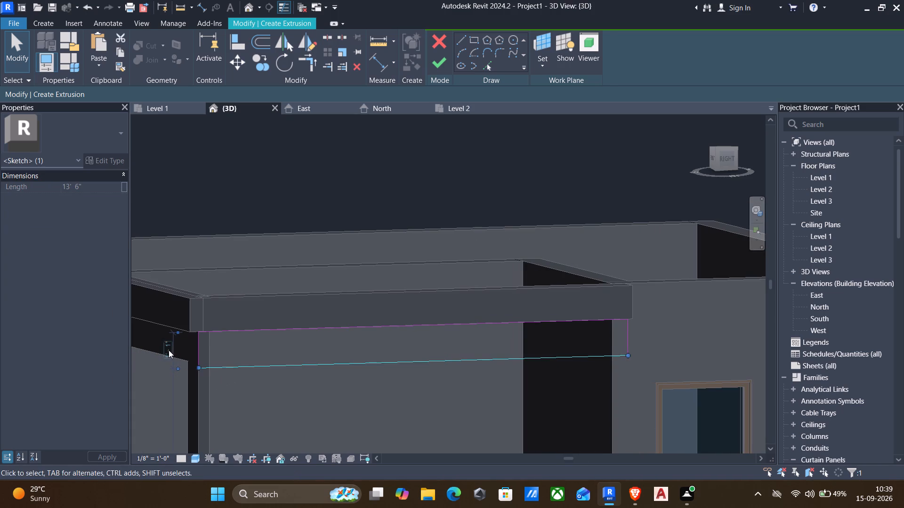
{"action": "left_click", "coordinate": [169, 350]}
{"action": "type", "text": "1'"}
{"action": "key", "text": "Return"}
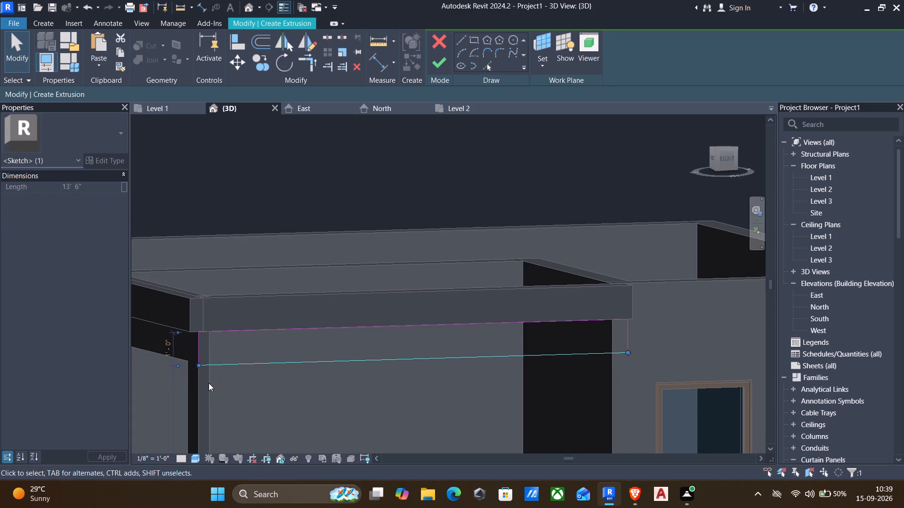
{"action": "key", "text": "Escape"}
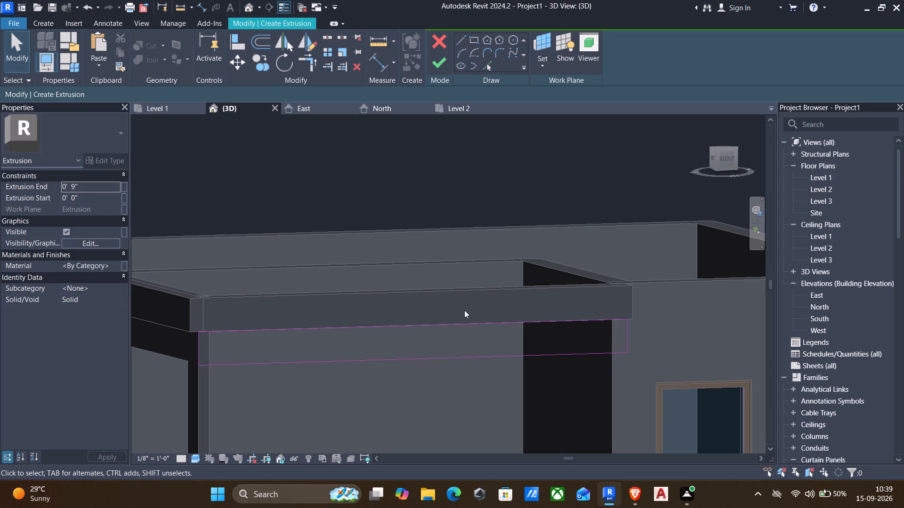
{"action": "left_click", "coordinate": [440, 65]}
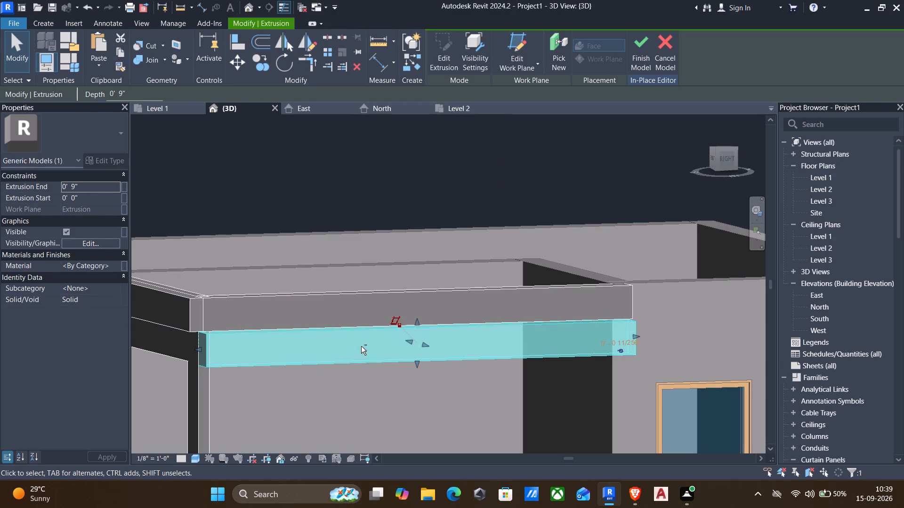
Set the new lower side beam's extrusion end to 4".
{"action": "middle_click_drag", "start_coordinate": [361, 346], "coordinate": [486, 330], "text": "shift"}
{"action": "scroll", "coordinate": [486, 330], "scroll_direction": "down", "scroll_amount": 1}
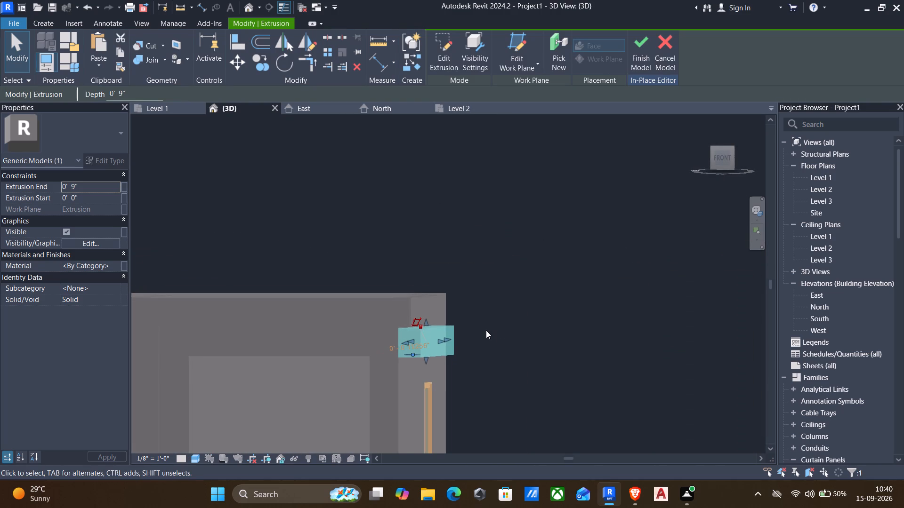
{"action": "left_click", "coordinate": [97, 188]}
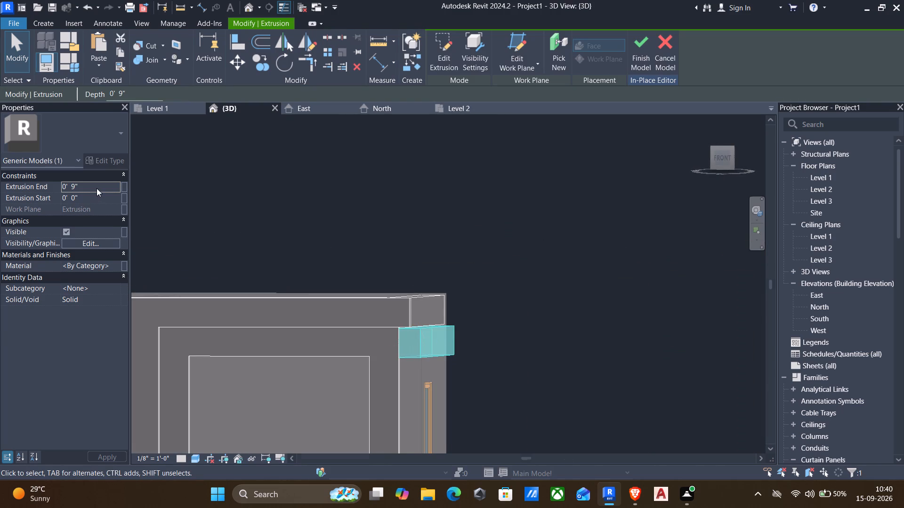
{"action": "type", "text": "4\""}
{"action": "key", "text": "Return"}
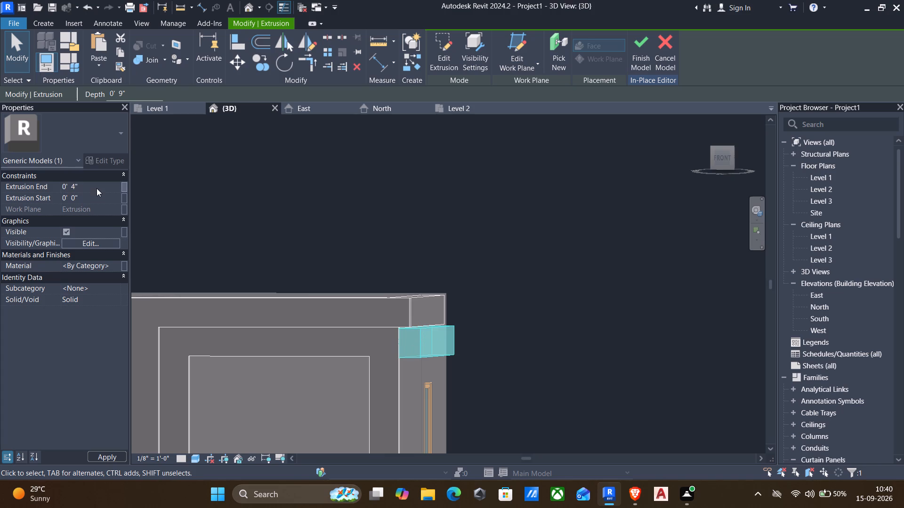
{"action": "key", "text": "Escape"}
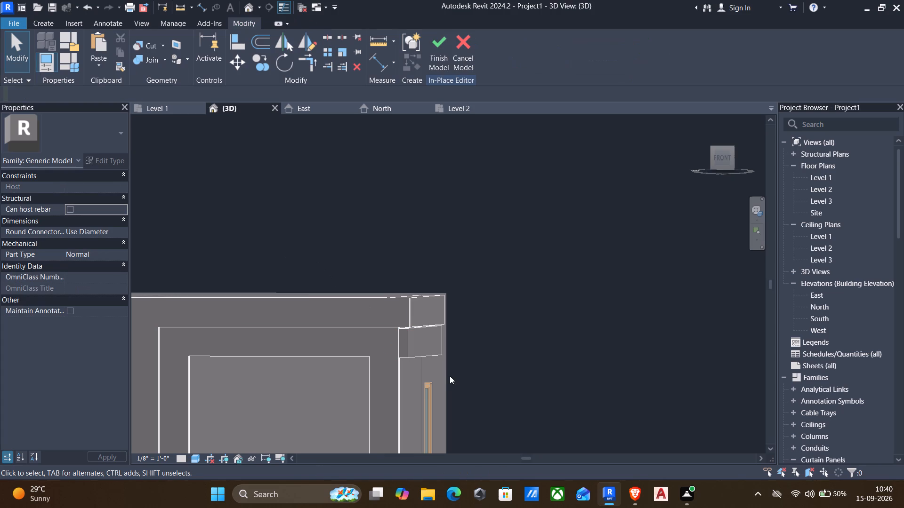
Examine where the lower side beam meets the top beam and the front frame at the terrace corner.
{"action": "middle_click_drag", "start_coordinate": [405, 363], "coordinate": [322, 377], "text": "shift"}
{"action": "middle_click_drag", "start_coordinate": [324, 376], "coordinate": [297, 383], "text": "shift"}
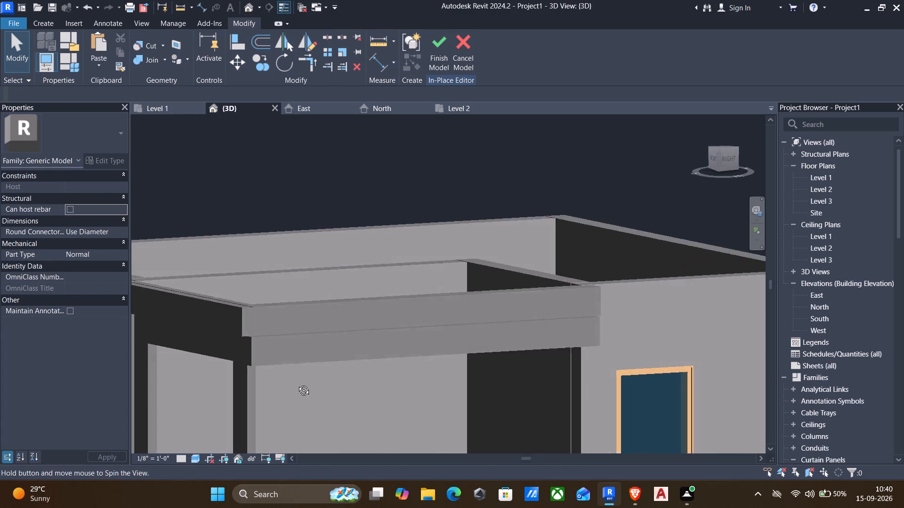
{"action": "middle_click_drag", "start_coordinate": [297, 383], "coordinate": [275, 388], "text": "shift"}
{"action": "scroll", "coordinate": [267, 387], "scroll_direction": "down", "scroll_amount": 2}
{"action": "middle_click_drag", "start_coordinate": [266, 384], "coordinate": [275, 380]}
{"action": "scroll", "coordinate": [218, 353], "scroll_direction": "up", "scroll_amount": 3}
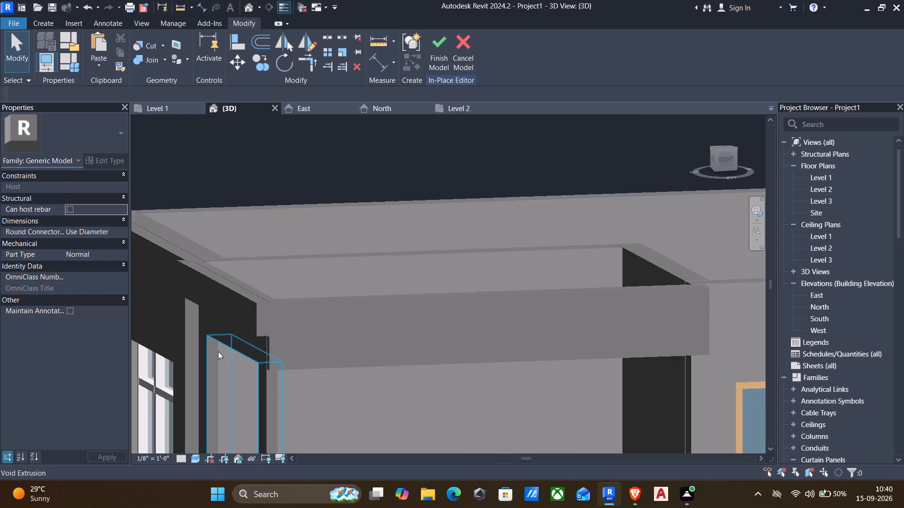
{"action": "scroll", "coordinate": [258, 352], "scroll_direction": "up", "scroll_amount": 2}
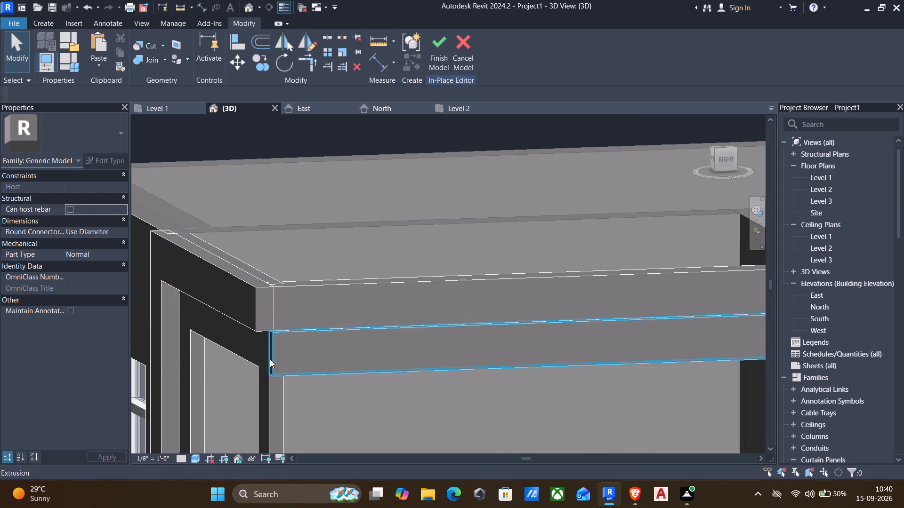
{"action": "middle_click_drag", "start_coordinate": [227, 338], "coordinate": [313, 332], "text": "shift"}
{"action": "scroll", "coordinate": [330, 394], "scroll_direction": "down", "scroll_amount": 1}
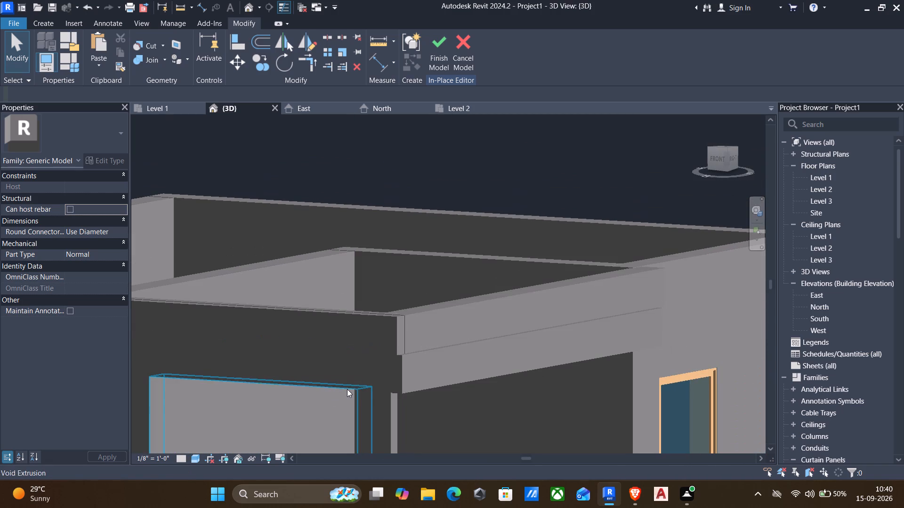
Shorten the lower side beam by pulling its front end back from the front frame.
{"action": "left_click", "coordinate": [394, 369]}
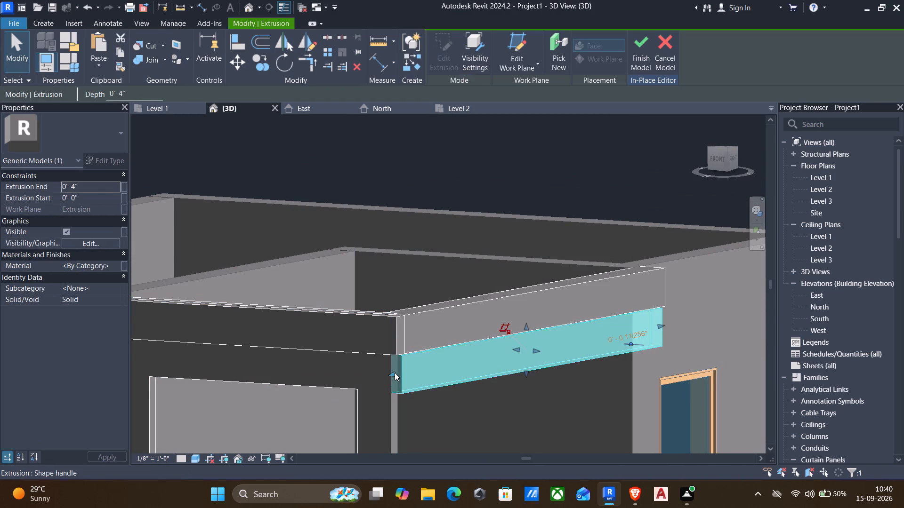
{"action": "left_click_drag", "start_coordinate": [395, 373], "coordinate": [434, 369]}
{"action": "left_click", "coordinate": [394, 368]}
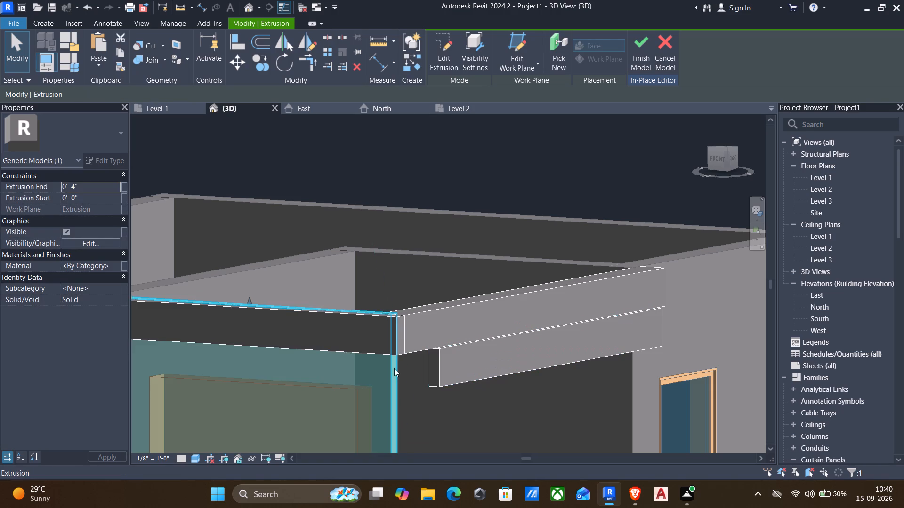
{"action": "scroll", "coordinate": [300, 357], "scroll_direction": "down", "scroll_amount": 1}
{"action": "middle_click_drag", "start_coordinate": [320, 392], "coordinate": [332, 324]}
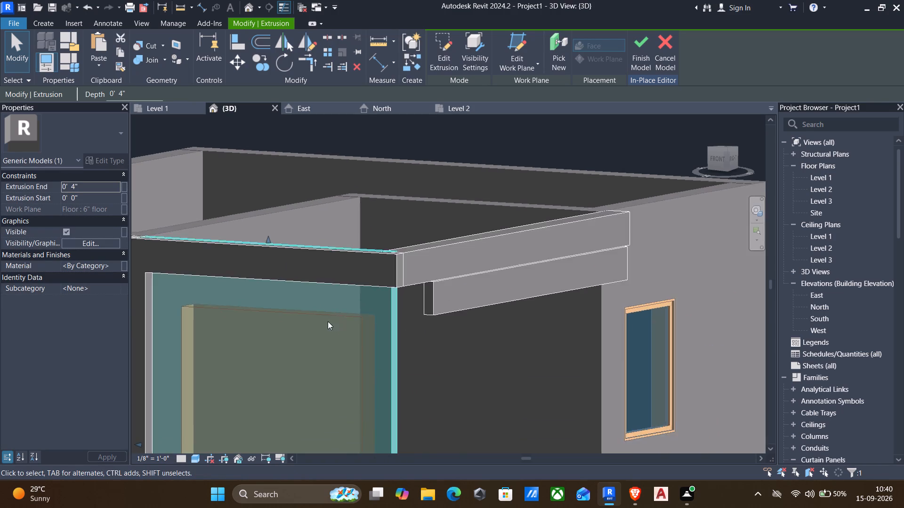
{"action": "scroll", "coordinate": [327, 321], "scroll_direction": "down", "scroll_amount": 3}
{"action": "middle_click_drag", "start_coordinate": [341, 380], "coordinate": [334, 346]}
{"action": "scroll", "coordinate": [329, 338], "scroll_direction": "down", "scroll_amount": 1}
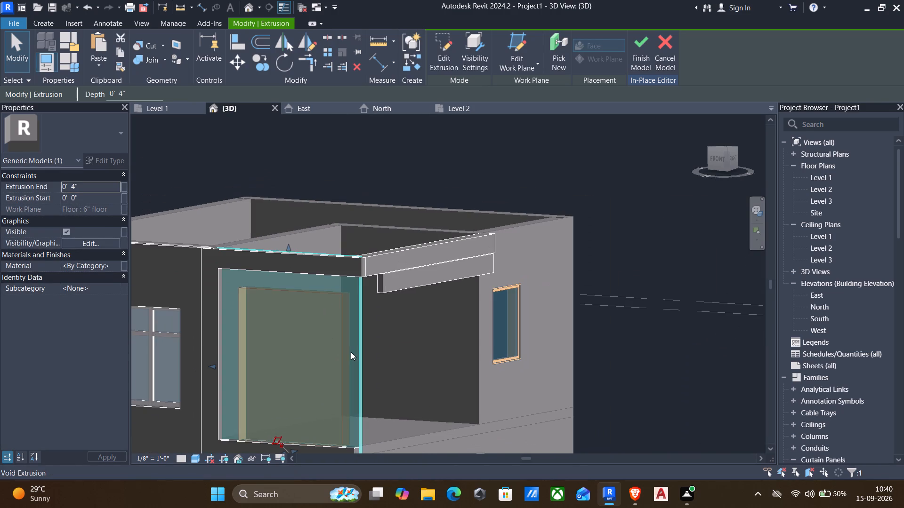
{"action": "key", "text": "Escape"}
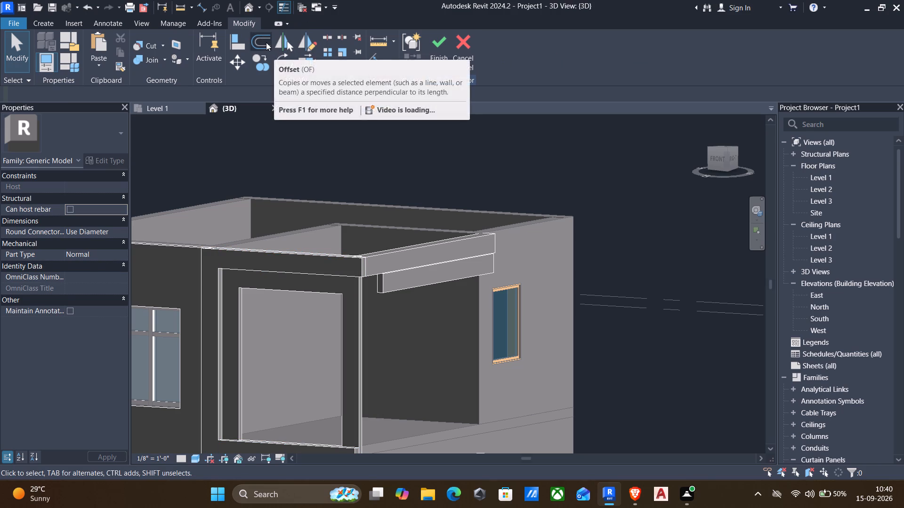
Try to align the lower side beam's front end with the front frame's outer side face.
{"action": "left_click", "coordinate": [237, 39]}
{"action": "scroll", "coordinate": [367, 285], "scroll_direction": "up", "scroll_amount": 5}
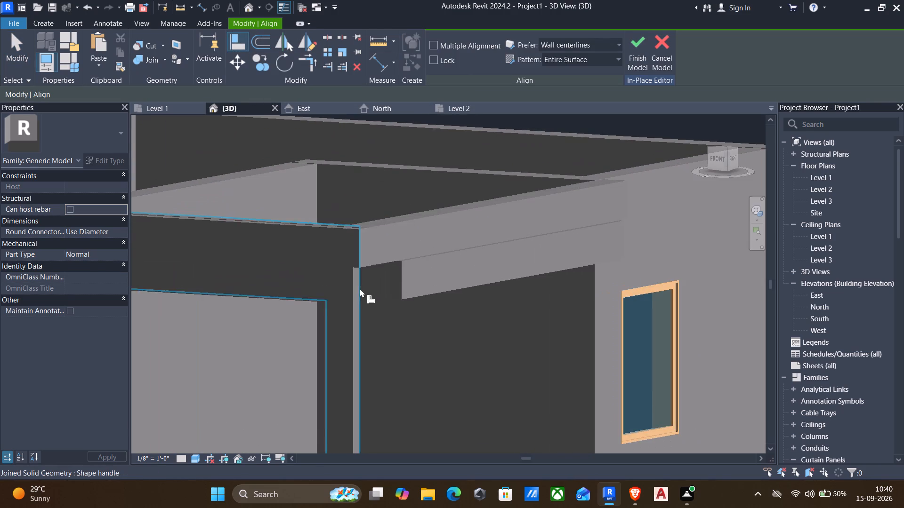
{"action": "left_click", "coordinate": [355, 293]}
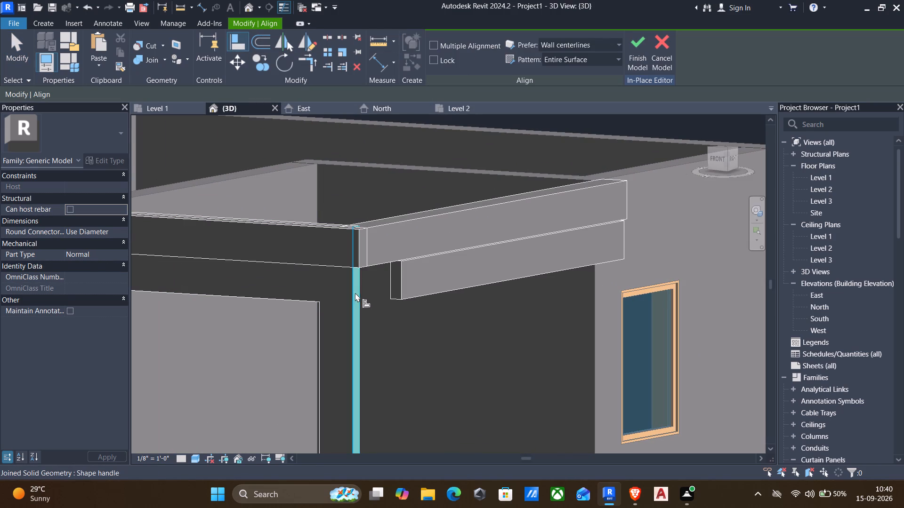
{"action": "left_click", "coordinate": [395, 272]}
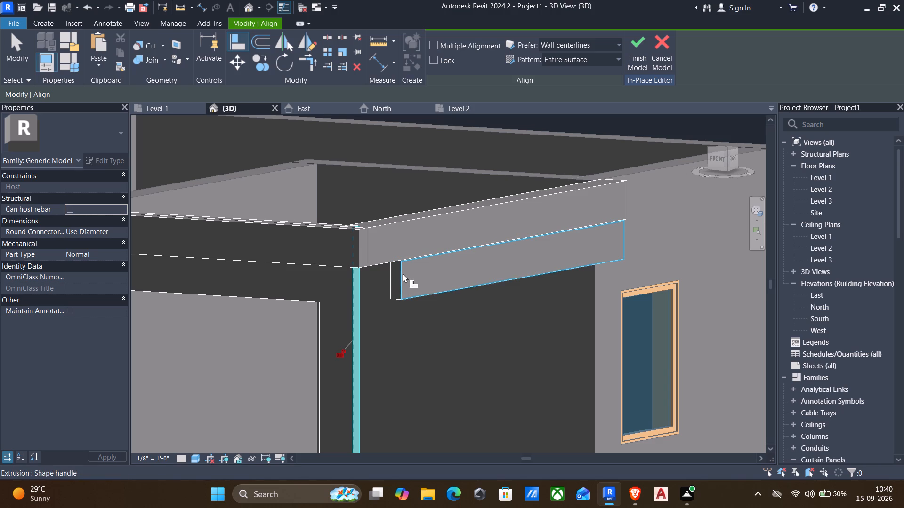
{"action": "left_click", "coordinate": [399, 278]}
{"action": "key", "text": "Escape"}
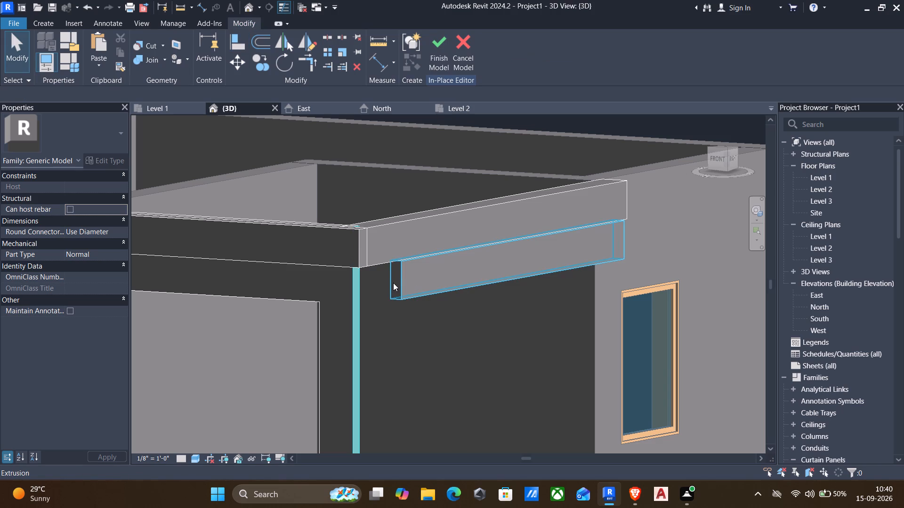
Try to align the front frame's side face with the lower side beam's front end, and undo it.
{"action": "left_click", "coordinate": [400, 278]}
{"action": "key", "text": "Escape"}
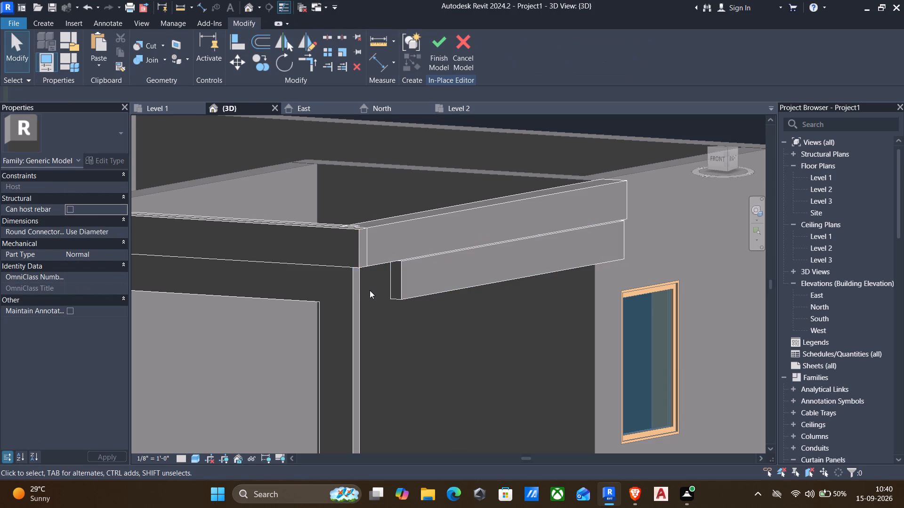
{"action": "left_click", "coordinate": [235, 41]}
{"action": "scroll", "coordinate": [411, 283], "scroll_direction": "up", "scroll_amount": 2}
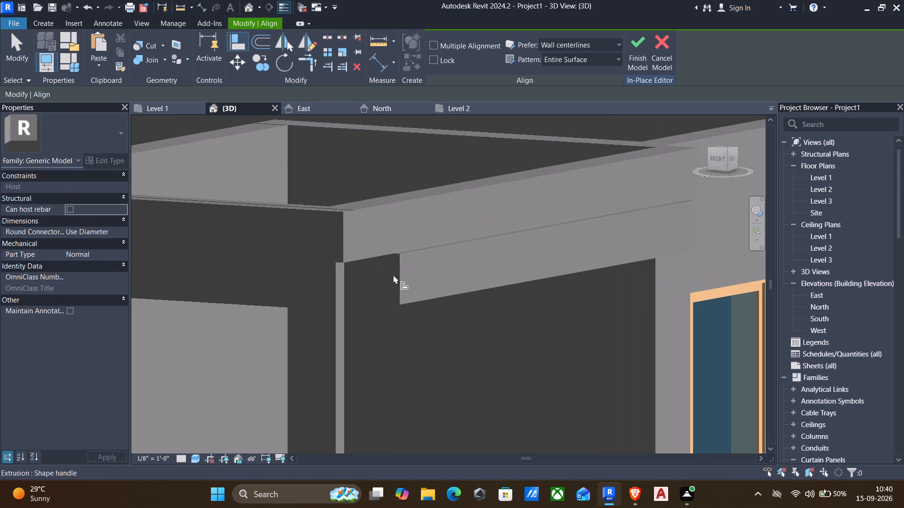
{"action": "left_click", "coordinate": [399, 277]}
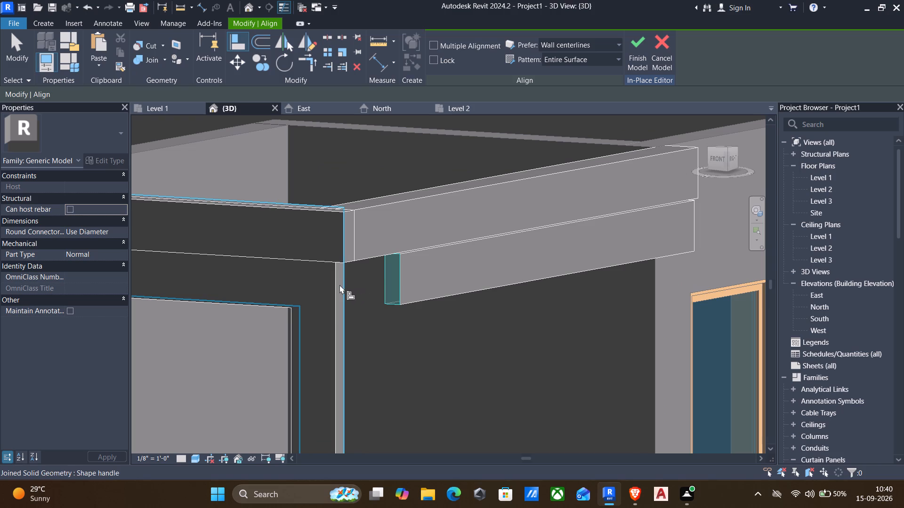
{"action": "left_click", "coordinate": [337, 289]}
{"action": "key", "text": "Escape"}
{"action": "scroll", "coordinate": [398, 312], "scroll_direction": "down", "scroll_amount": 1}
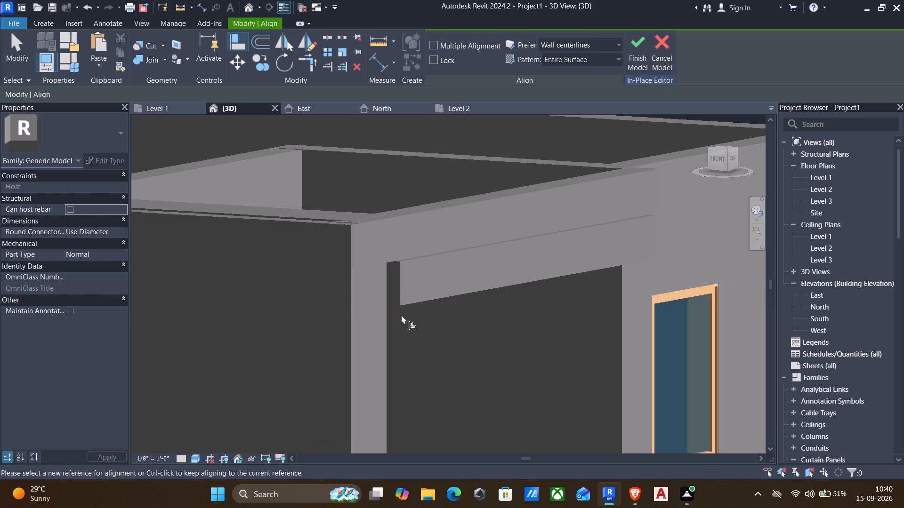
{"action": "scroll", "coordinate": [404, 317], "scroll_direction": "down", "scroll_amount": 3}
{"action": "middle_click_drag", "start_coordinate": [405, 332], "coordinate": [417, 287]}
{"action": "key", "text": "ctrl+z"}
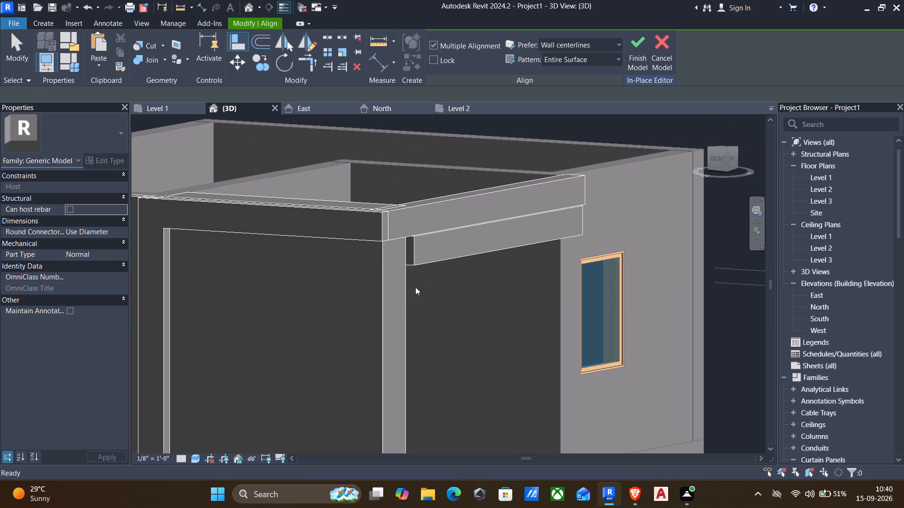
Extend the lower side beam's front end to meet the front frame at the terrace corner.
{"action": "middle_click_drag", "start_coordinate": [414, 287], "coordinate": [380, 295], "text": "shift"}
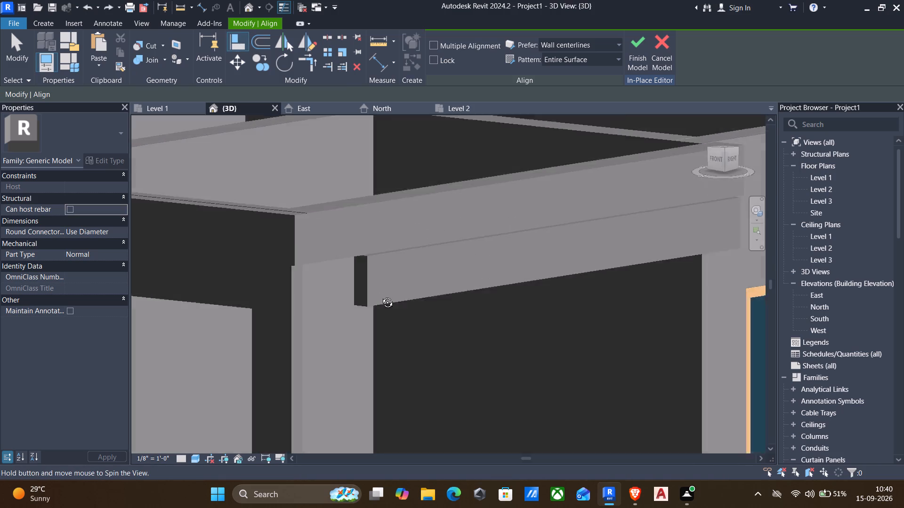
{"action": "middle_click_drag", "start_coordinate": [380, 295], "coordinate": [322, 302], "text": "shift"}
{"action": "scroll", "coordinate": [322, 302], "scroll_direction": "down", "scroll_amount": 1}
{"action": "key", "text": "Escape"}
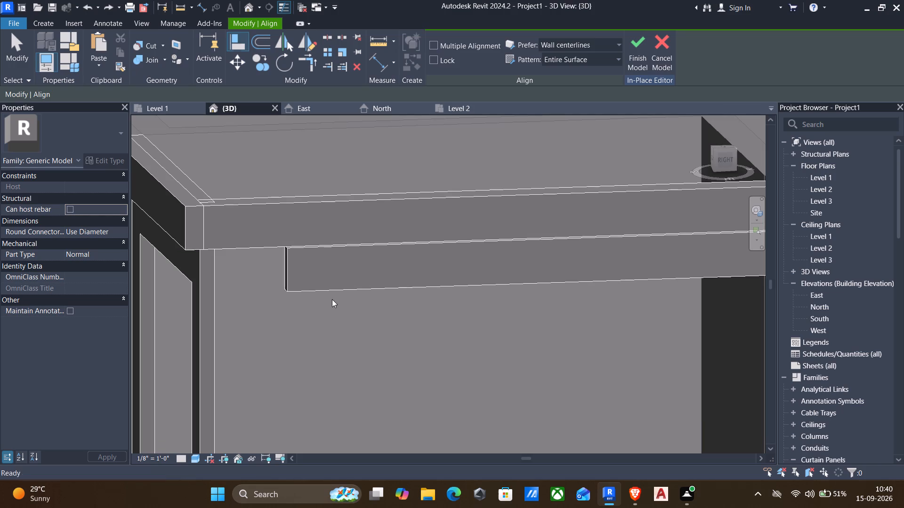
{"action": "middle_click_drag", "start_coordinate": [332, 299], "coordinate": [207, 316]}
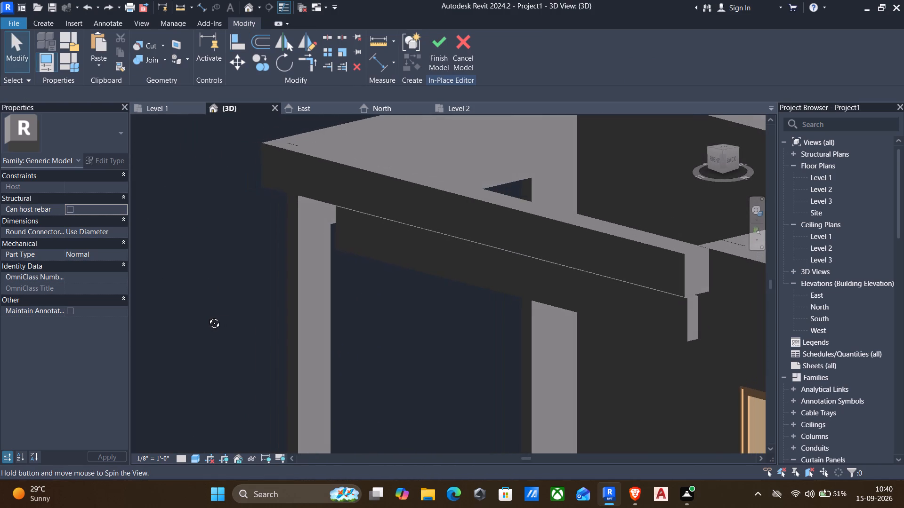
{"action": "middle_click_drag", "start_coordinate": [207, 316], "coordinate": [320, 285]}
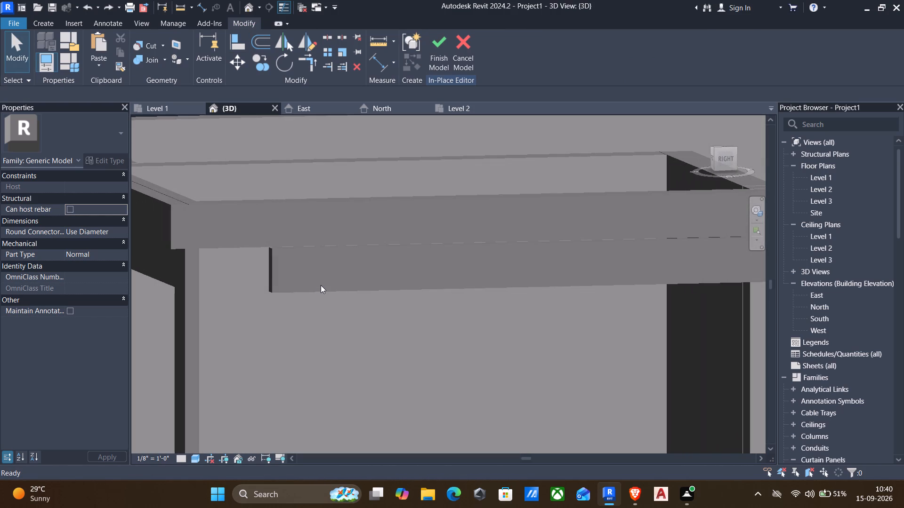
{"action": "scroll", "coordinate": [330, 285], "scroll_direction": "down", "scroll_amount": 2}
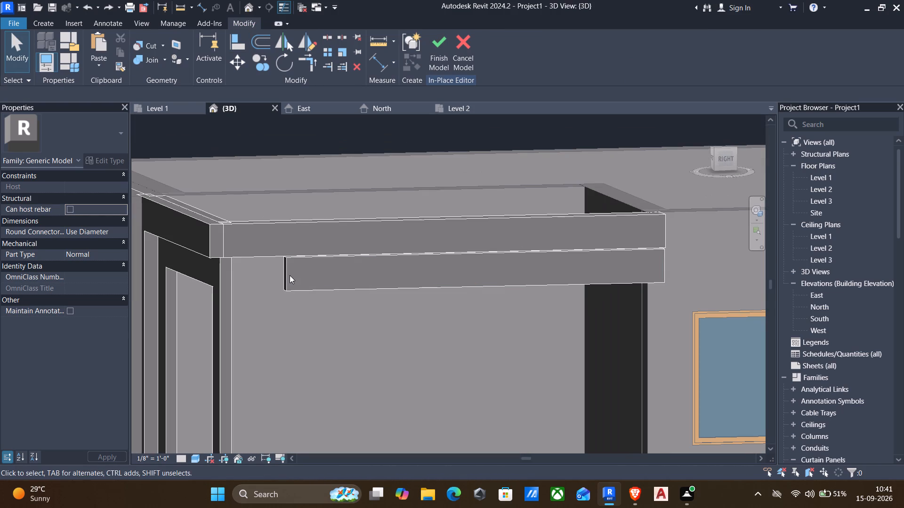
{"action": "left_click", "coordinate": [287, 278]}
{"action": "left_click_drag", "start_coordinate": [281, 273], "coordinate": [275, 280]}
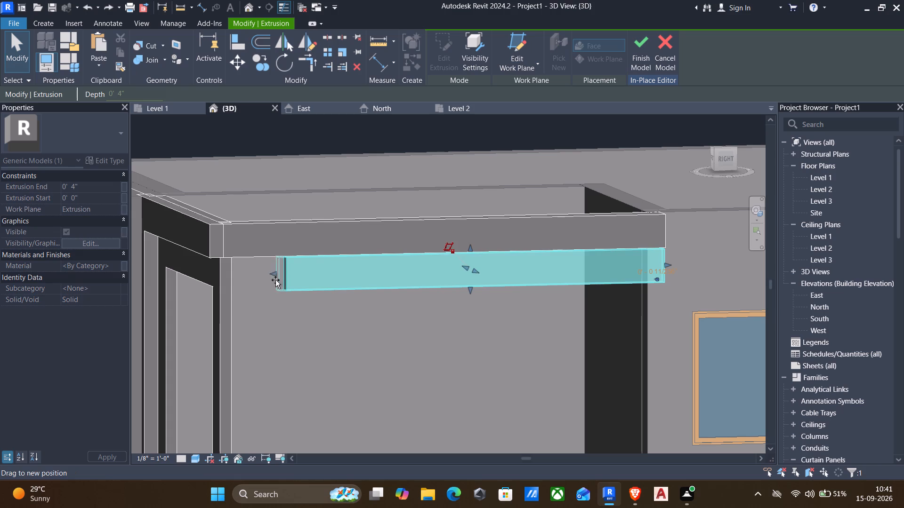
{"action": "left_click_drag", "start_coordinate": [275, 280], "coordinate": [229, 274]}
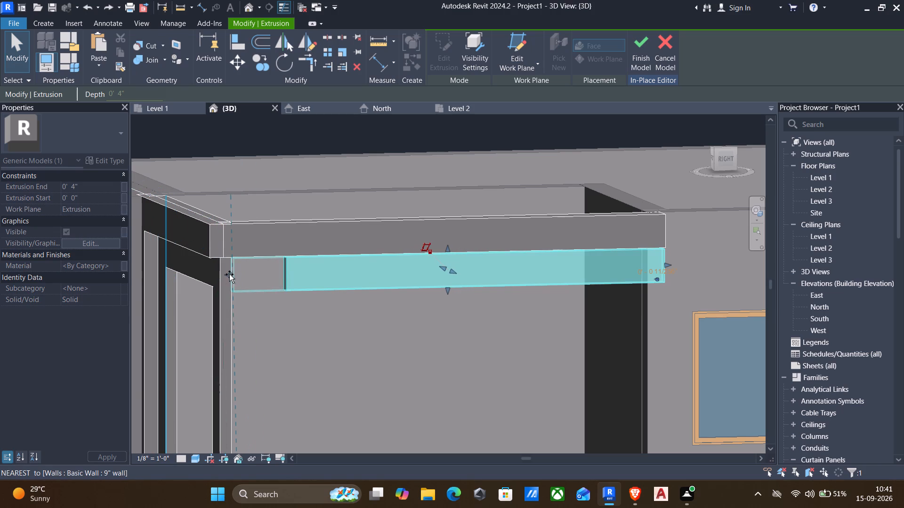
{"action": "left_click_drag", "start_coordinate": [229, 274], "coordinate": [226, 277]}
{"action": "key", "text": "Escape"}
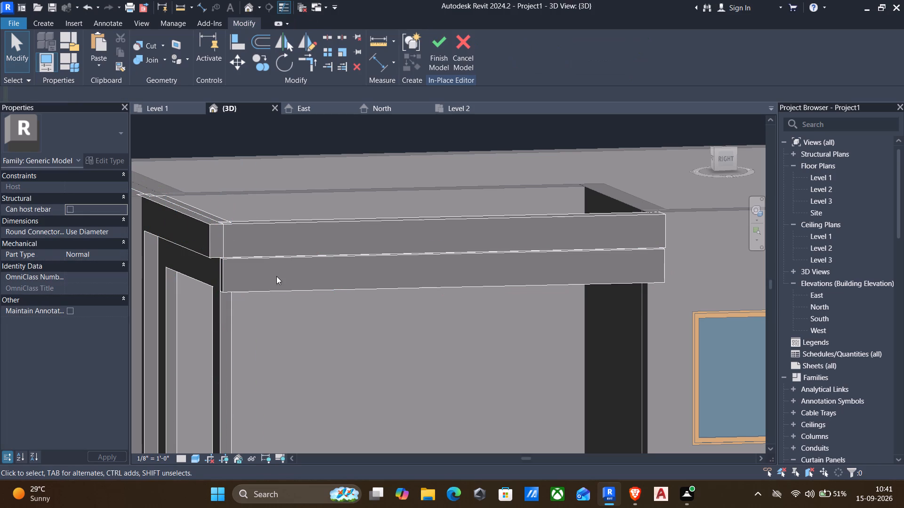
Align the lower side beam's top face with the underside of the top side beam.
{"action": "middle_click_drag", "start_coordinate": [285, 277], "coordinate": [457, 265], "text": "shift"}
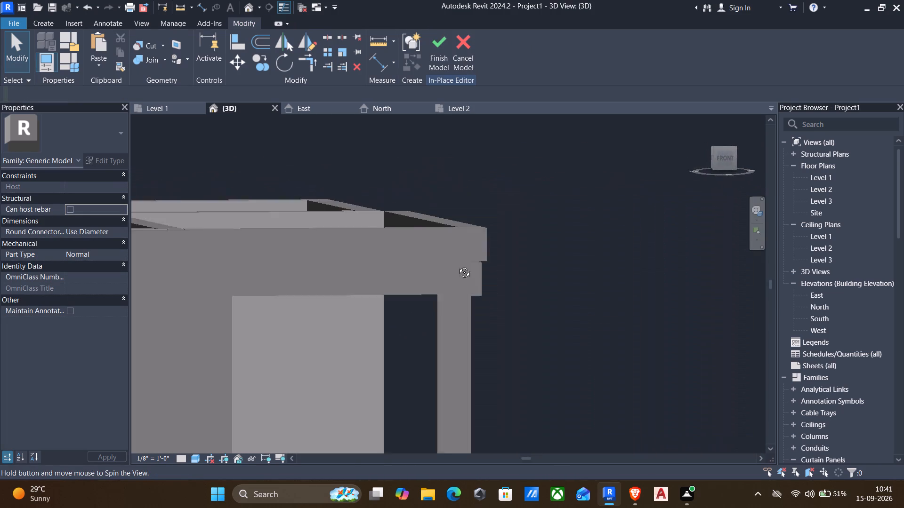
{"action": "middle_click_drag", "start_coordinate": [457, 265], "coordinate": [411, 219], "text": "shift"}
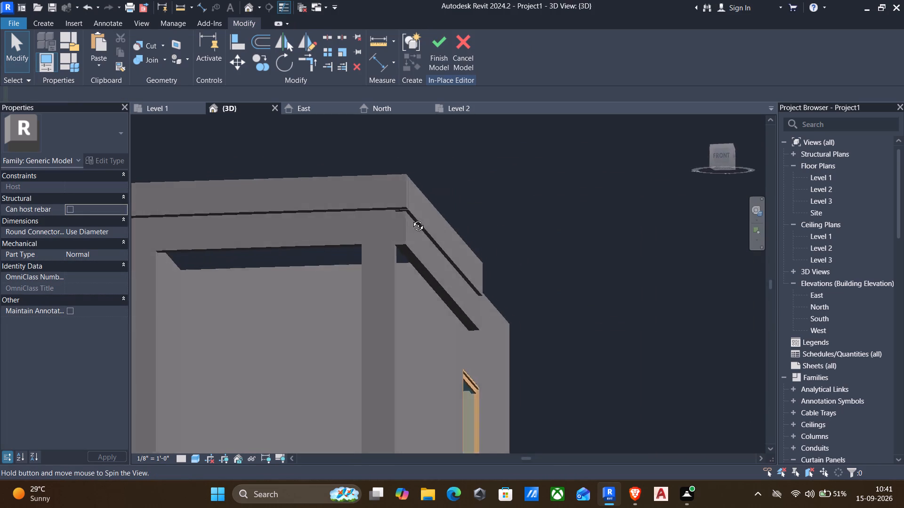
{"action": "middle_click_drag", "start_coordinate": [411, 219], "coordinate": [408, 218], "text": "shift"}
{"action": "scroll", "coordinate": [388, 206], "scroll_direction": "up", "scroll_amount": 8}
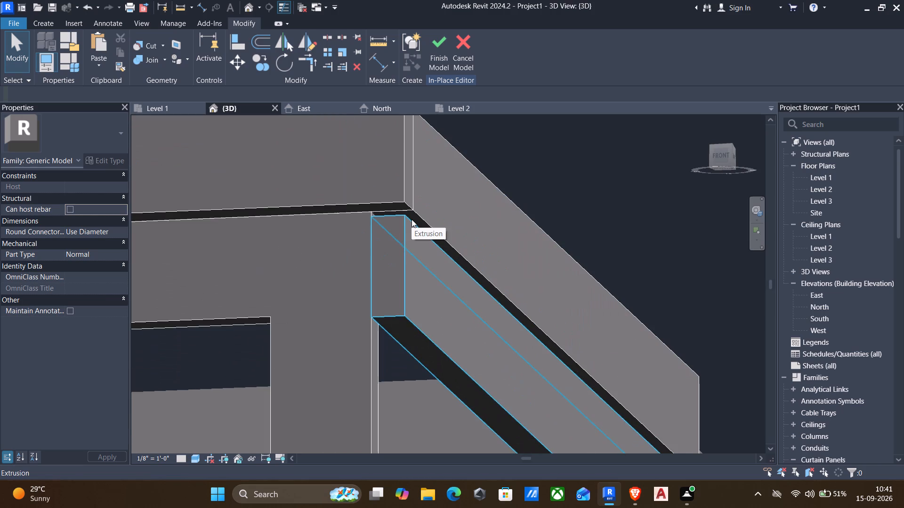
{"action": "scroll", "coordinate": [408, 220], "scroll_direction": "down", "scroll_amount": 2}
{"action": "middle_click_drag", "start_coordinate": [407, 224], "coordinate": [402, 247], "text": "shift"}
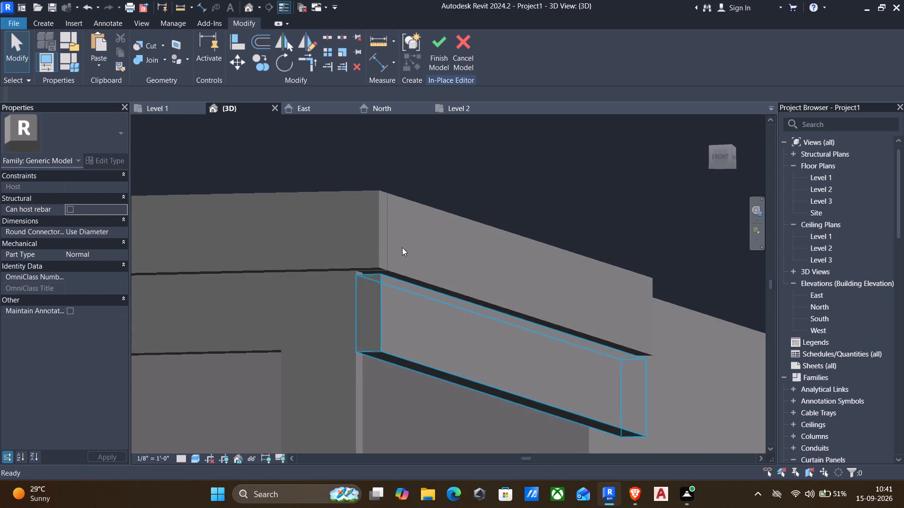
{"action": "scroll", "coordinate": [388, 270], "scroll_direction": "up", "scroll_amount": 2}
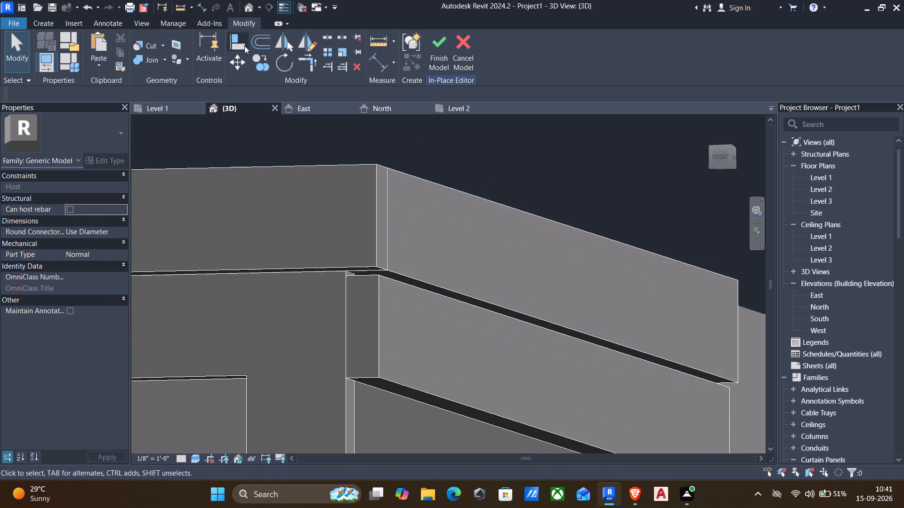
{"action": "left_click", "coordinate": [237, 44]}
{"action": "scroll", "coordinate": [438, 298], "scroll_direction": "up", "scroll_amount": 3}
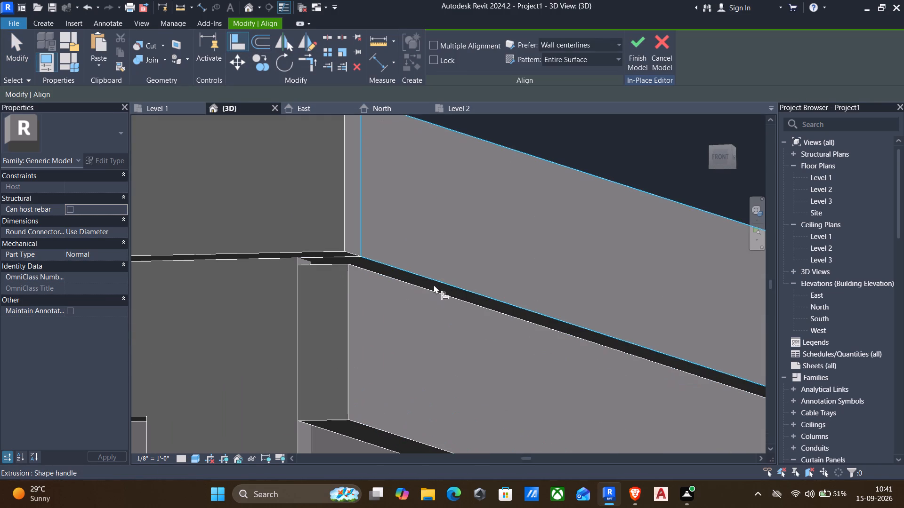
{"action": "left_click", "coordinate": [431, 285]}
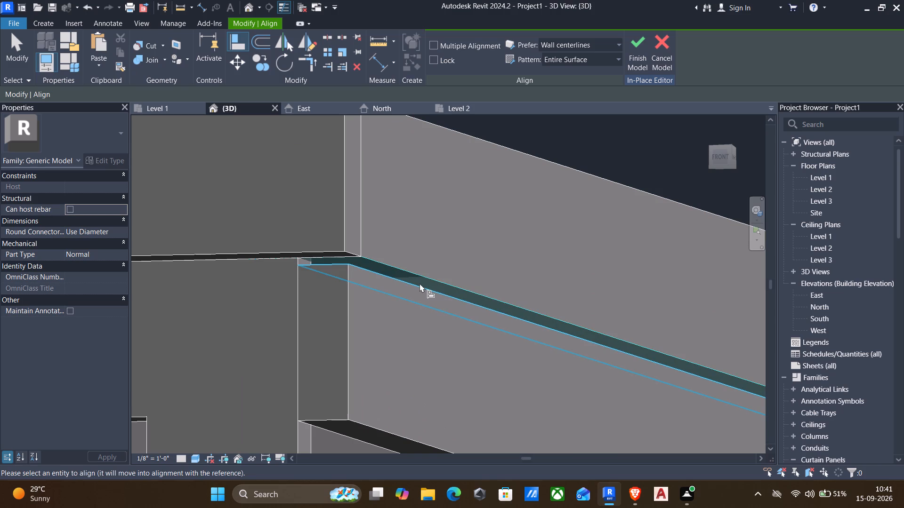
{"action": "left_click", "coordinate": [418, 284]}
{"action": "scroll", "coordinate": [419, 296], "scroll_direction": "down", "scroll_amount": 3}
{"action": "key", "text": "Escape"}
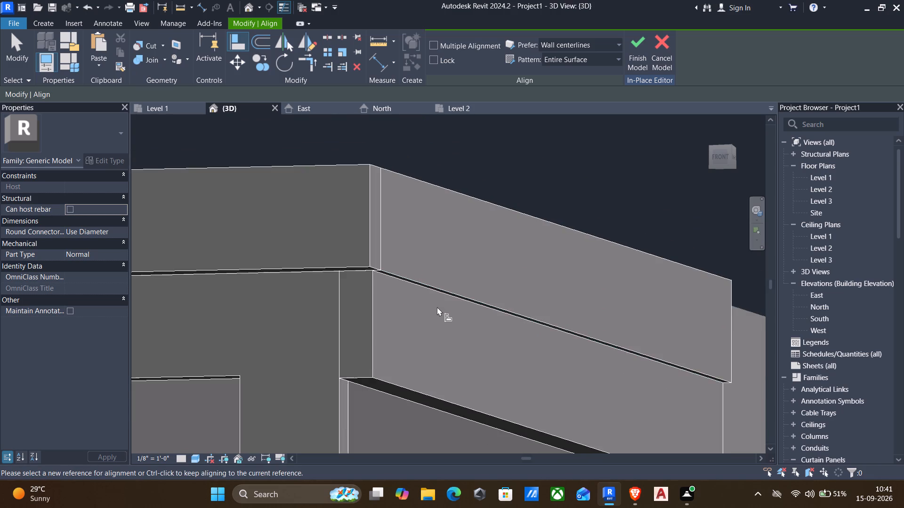
Examine how the lower side beam meets the top beam and the front frame at the terrace corner.
{"action": "scroll", "coordinate": [445, 313], "scroll_direction": "down", "scroll_amount": 1}
{"action": "middle_click_drag", "start_coordinate": [460, 327], "coordinate": [424, 284]}
{"action": "middle_click_drag", "start_coordinate": [420, 317], "coordinate": [404, 328], "text": "shift"}
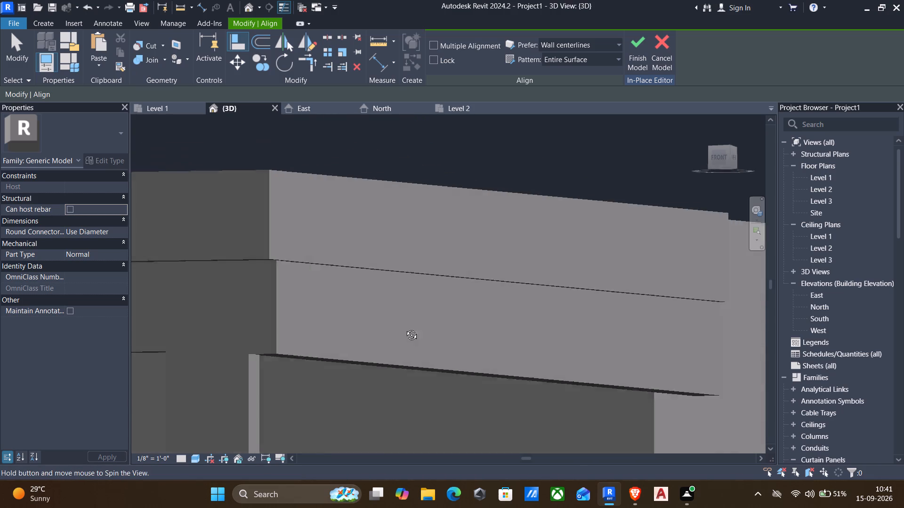
{"action": "middle_click_drag", "start_coordinate": [404, 328], "coordinate": [400, 329], "text": "shift"}
{"action": "scroll", "coordinate": [373, 330], "scroll_direction": "down", "scroll_amount": 2}
{"action": "middle_click_drag", "start_coordinate": [372, 338], "coordinate": [417, 335]}
{"action": "scroll", "coordinate": [414, 339], "scroll_direction": "down", "scroll_amount": 3}
{"action": "middle_click_drag", "start_coordinate": [385, 323], "coordinate": [419, 246]}
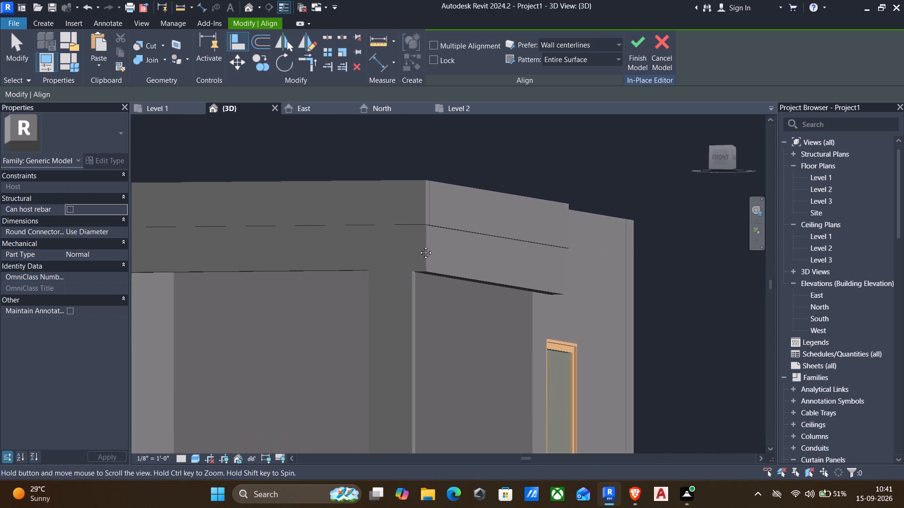
{"action": "middle_click_drag", "start_coordinate": [419, 246], "coordinate": [420, 241]}
{"action": "scroll", "coordinate": [433, 237], "scroll_direction": "down", "scroll_amount": 3}
{"action": "middle_click_drag", "start_coordinate": [444, 337], "coordinate": [469, 299]}
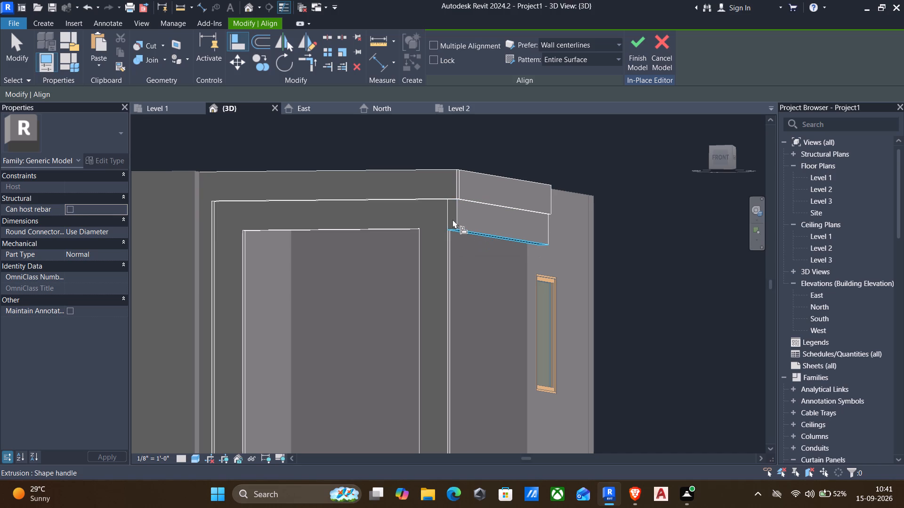
Delete the lower side beam extrusion beneath the top side beam.
{"action": "left_click", "coordinate": [452, 219]}
{"action": "key", "text": "Return"}
{"action": "key", "text": "Delete"}
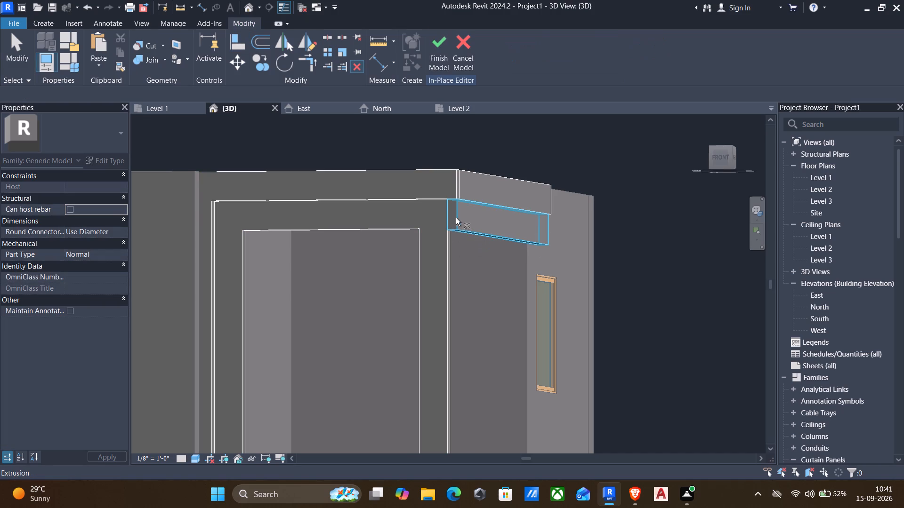
{"action": "left_click", "coordinate": [466, 230]}
{"action": "key", "text": "Delete"}
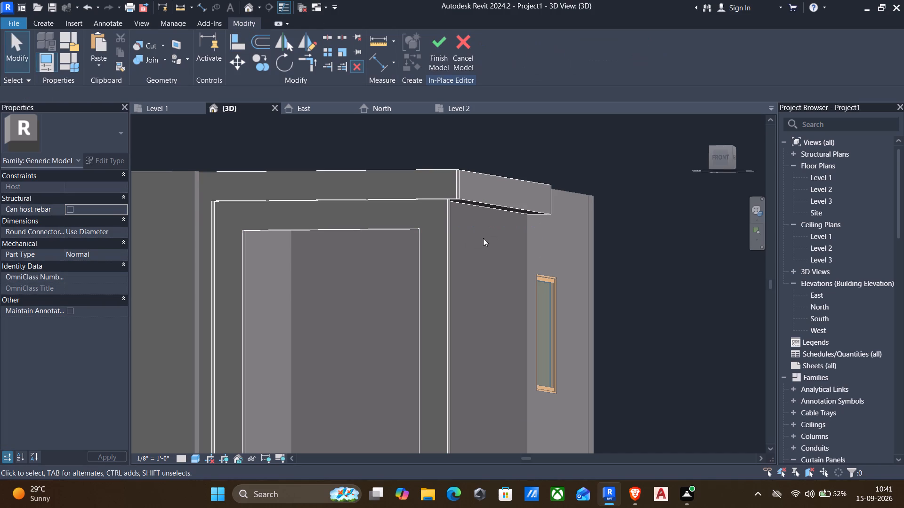
Start a new solid extrusion and set its work plane to the 9" wall's face at the back end of the top side beam.
{"action": "middle_click_drag", "start_coordinate": [486, 239], "coordinate": [437, 247], "text": "shift"}
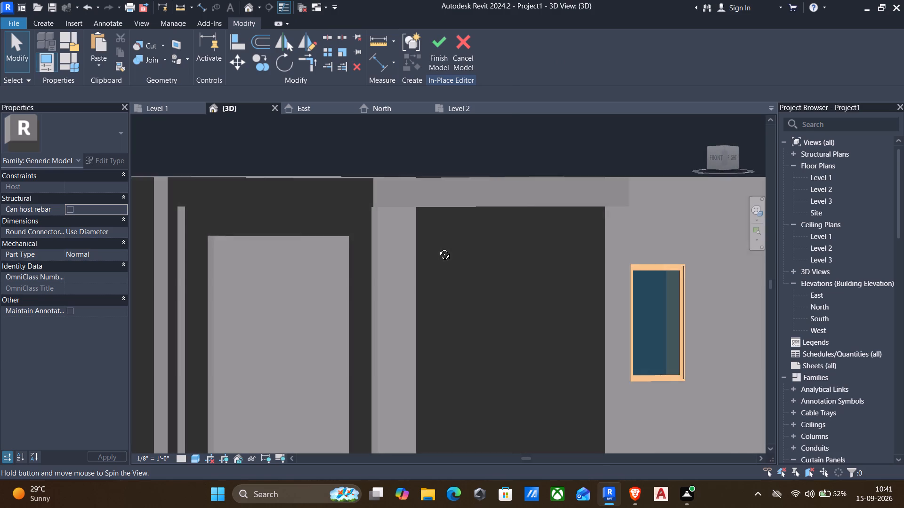
{"action": "middle_click_drag", "start_coordinate": [437, 247], "coordinate": [498, 240], "text": "shift"}
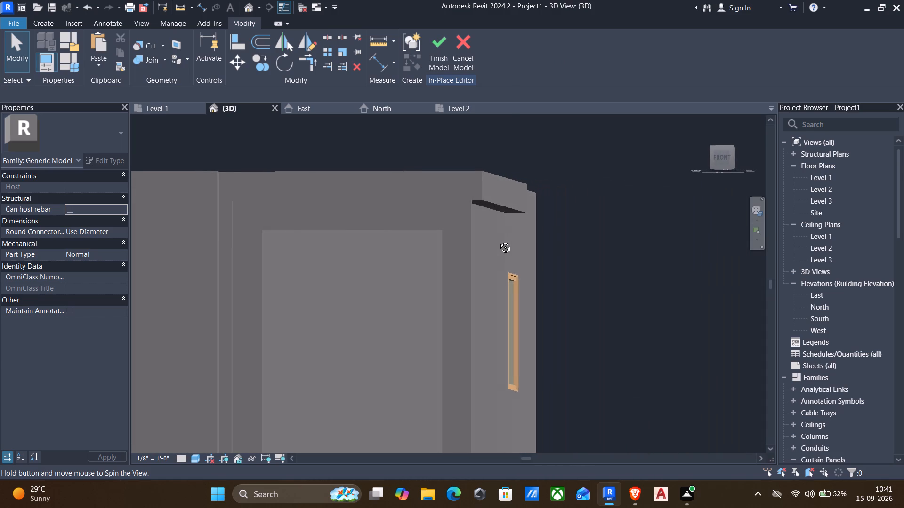
{"action": "middle_click_drag", "start_coordinate": [498, 240], "coordinate": [498, 244], "text": "shift"}
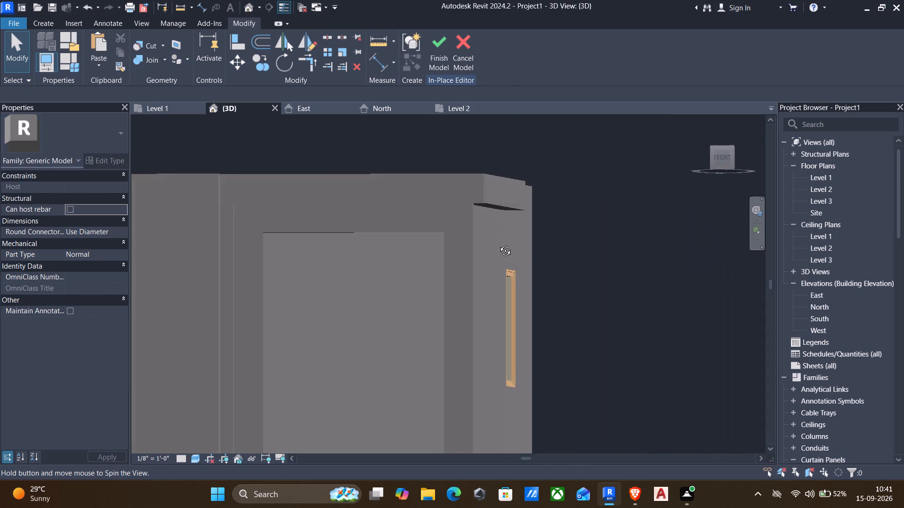
{"action": "middle_click_drag", "start_coordinate": [498, 244], "coordinate": [496, 244], "text": "shift"}
{"action": "left_click", "coordinate": [38, 23]}
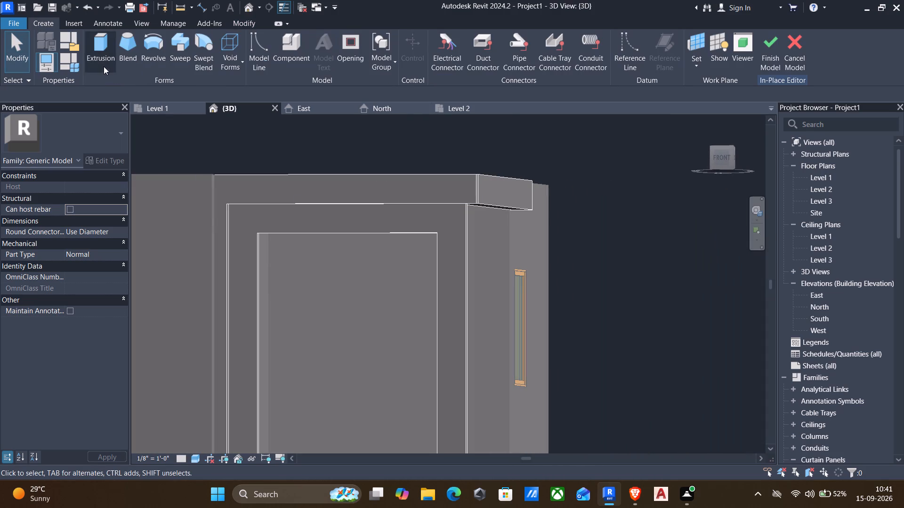
{"action": "left_click", "coordinate": [100, 57]}
{"action": "left_click", "coordinate": [542, 65]}
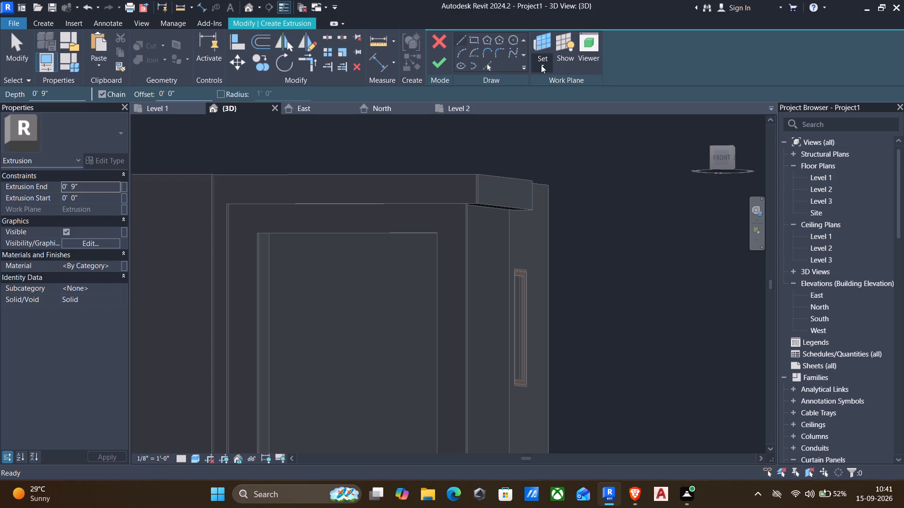
{"action": "left_click_drag", "start_coordinate": [547, 100], "coordinate": [543, 103]}
{"action": "scroll", "coordinate": [508, 233], "scroll_direction": "up", "scroll_amount": 3}
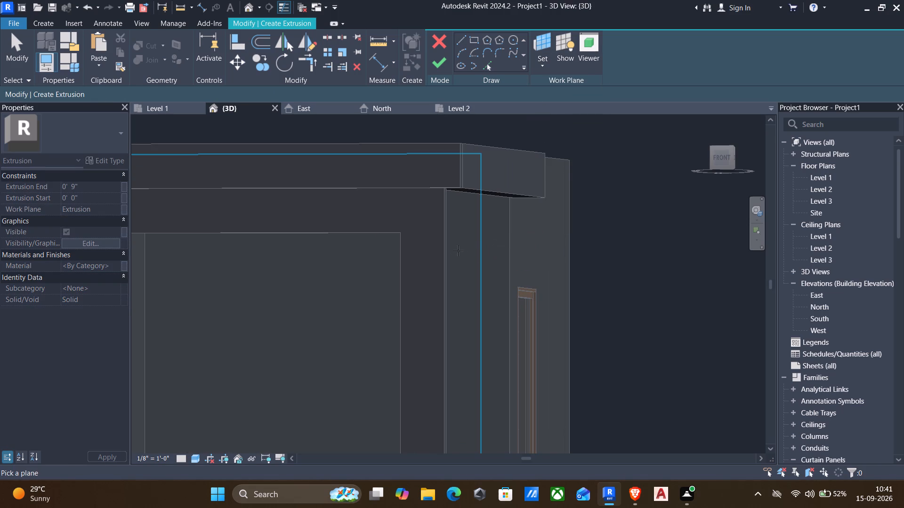
{"action": "scroll", "coordinate": [495, 263], "scroll_direction": "down", "scroll_amount": 2}
{"action": "middle_click_drag", "start_coordinate": [517, 254], "coordinate": [468, 260], "text": "shift"}
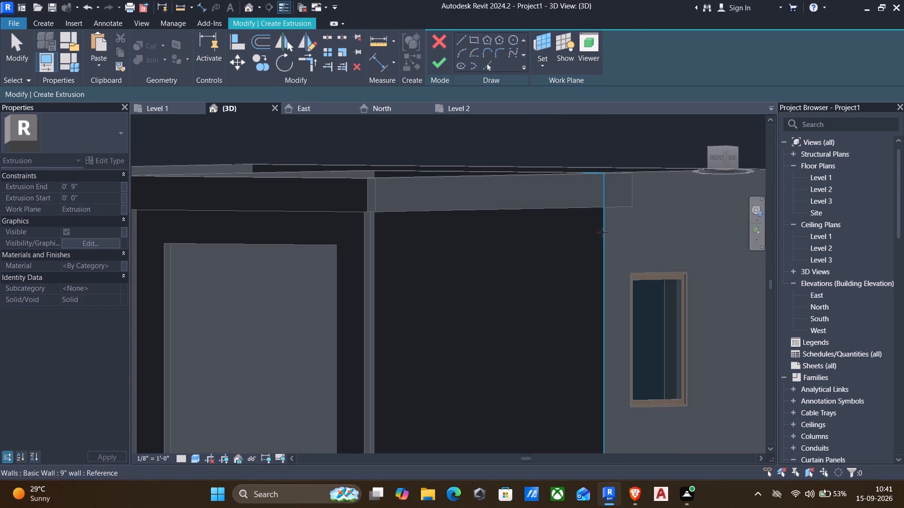
{"action": "left_click", "coordinate": [602, 232]}
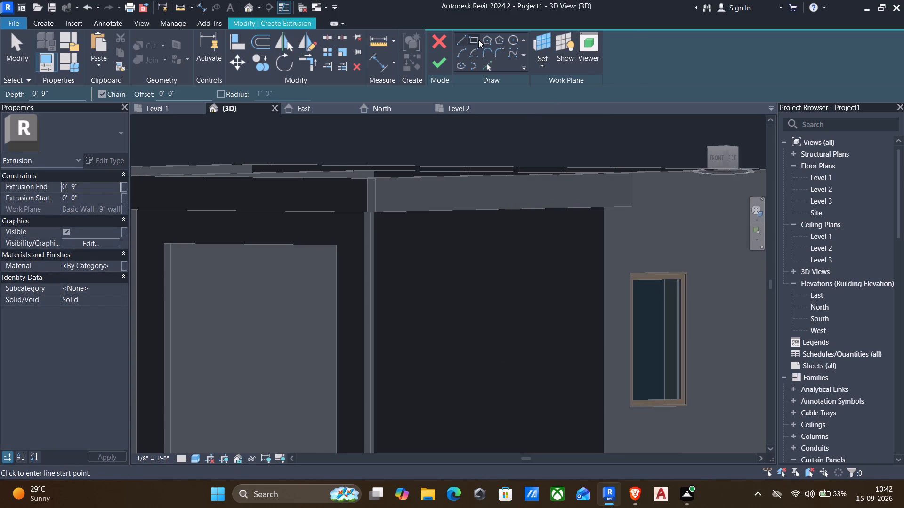
Sketch a rectangle about 3" wide and 5" high on the wall face, directly below the top side beam's underside.
{"action": "left_click", "coordinate": [476, 40]}
{"action": "middle_click_drag", "start_coordinate": [507, 204], "coordinate": [530, 200], "text": "shift"}
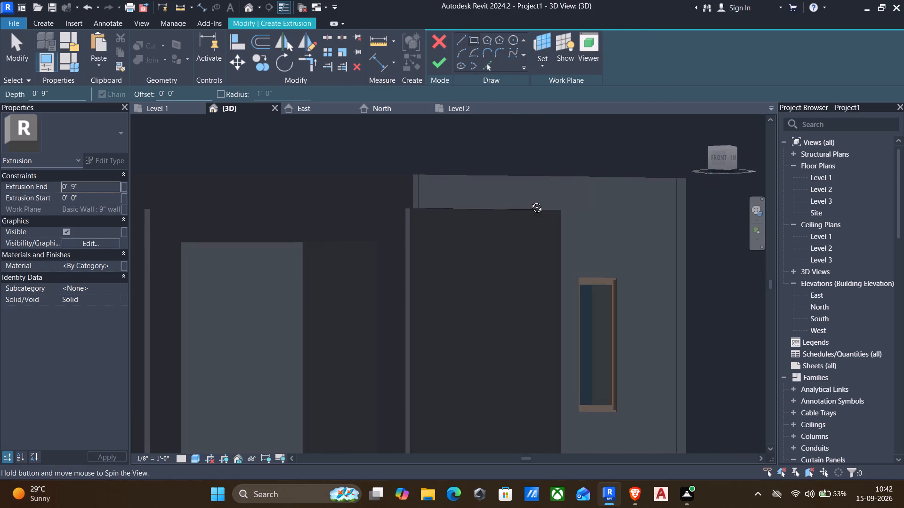
{"action": "middle_click_drag", "start_coordinate": [530, 200], "coordinate": [533, 199], "text": "shift"}
{"action": "scroll", "coordinate": [541, 212], "scroll_direction": "up", "scroll_amount": 2}
{"action": "middle_click_drag", "start_coordinate": [541, 222], "coordinate": [546, 222], "text": "shift"}
{"action": "scroll", "coordinate": [541, 222], "scroll_direction": "up", "scroll_amount": 1, "text": "shift"}
{"action": "middle_click", "coordinate": [554, 220], "text": "shift"}
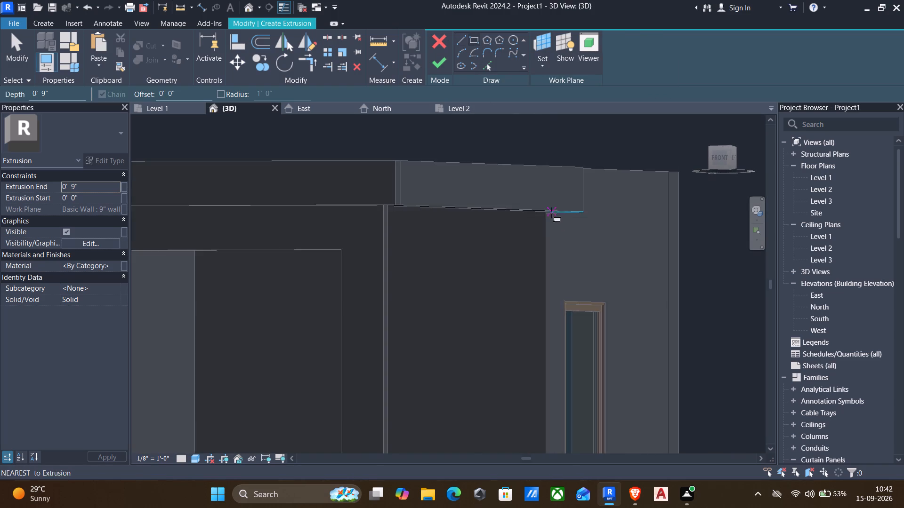
{"action": "scroll", "coordinate": [547, 214], "scroll_direction": "up", "scroll_amount": 3}
{"action": "left_click", "coordinate": [547, 213]}
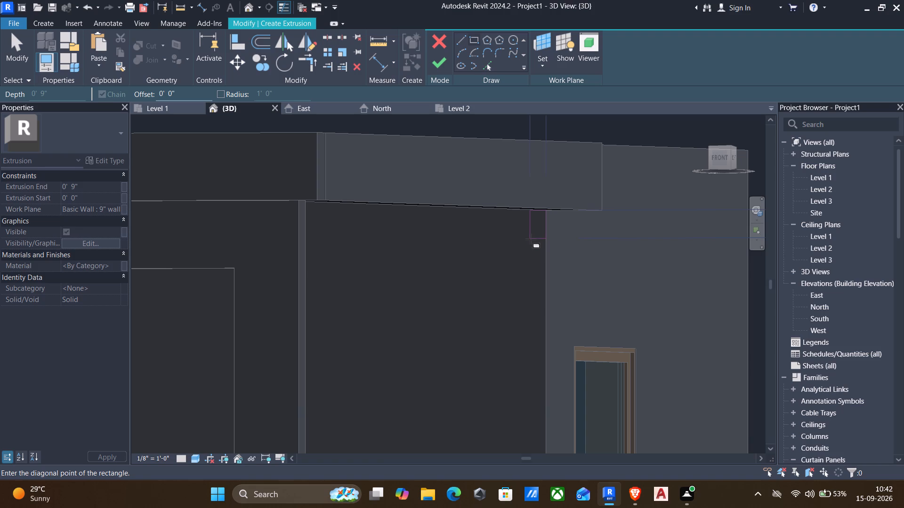
{"action": "left_click", "coordinate": [531, 239]}
{"action": "key", "text": "Escape"}
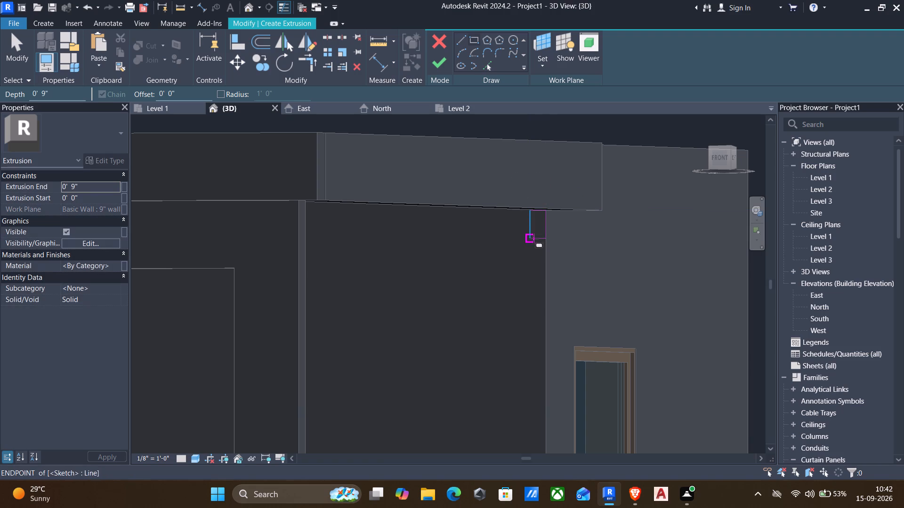
{"action": "key", "text": "Escape"}
Set the rectangle's height to 1' by moving its bottom line.
{"action": "scroll", "coordinate": [490, 252], "scroll_direction": "down", "scroll_amount": 3}
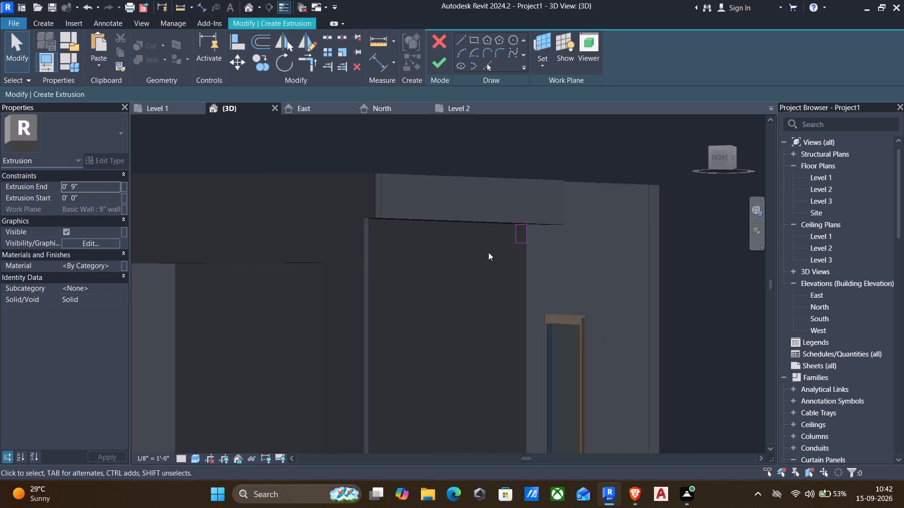
{"action": "left_click", "coordinate": [522, 241]}
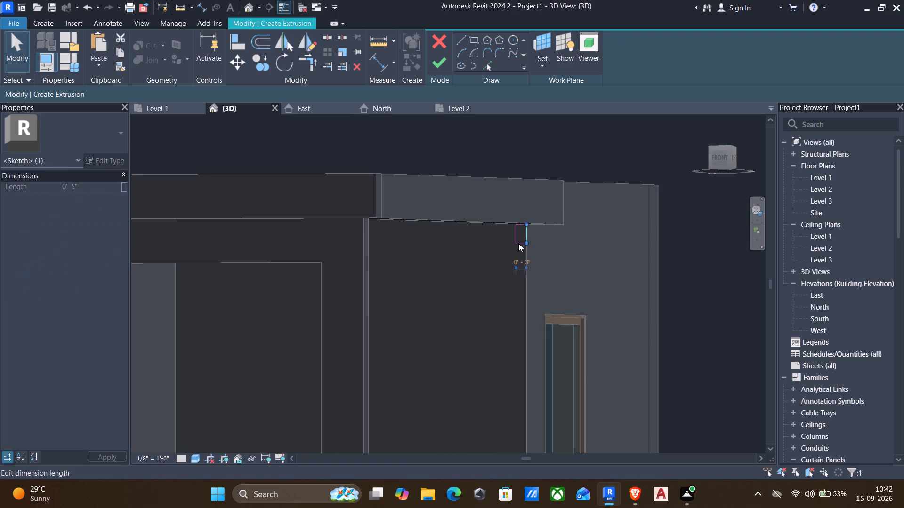
{"action": "left_click", "coordinate": [518, 242]}
{"action": "key", "text": "Escape"}
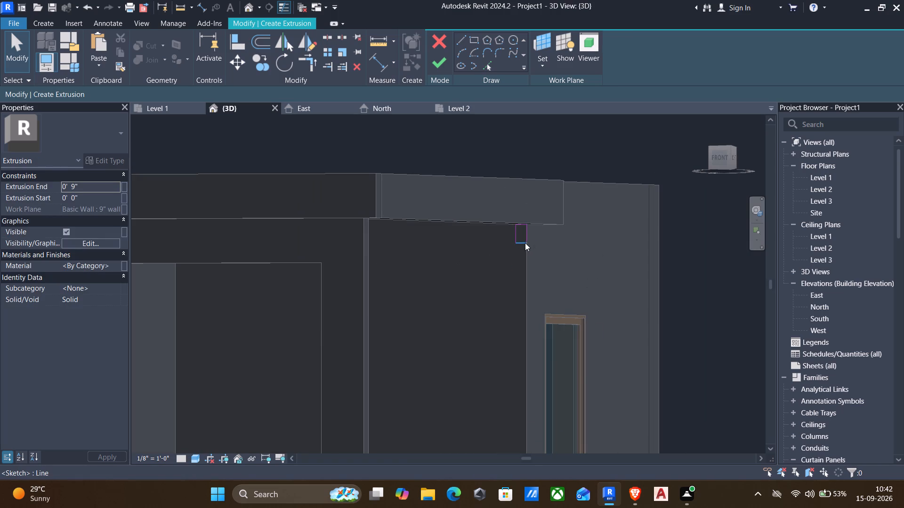
{"action": "left_click", "coordinate": [525, 242]}
{"action": "left_click", "coordinate": [486, 232]}
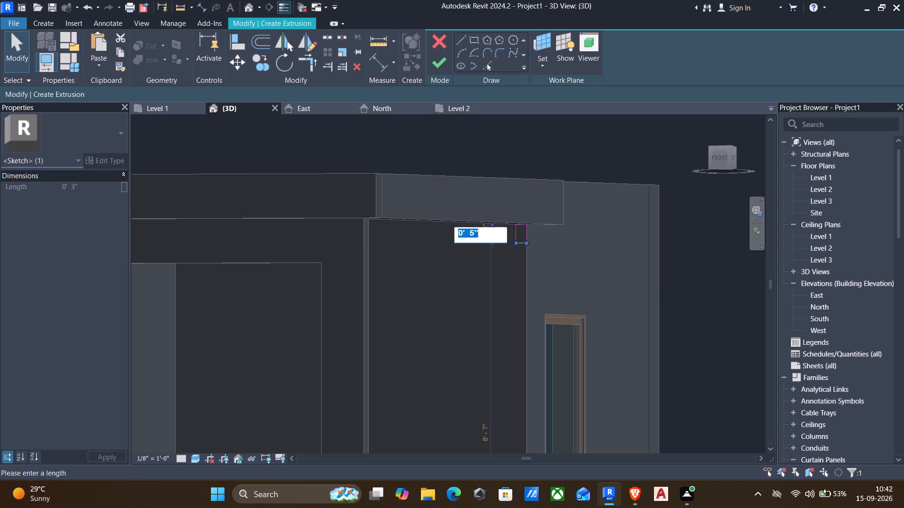
{"action": "key", "text": "1"}
{"action": "key", "text": "apostrophe"}
{"action": "key", "text": "Return"}
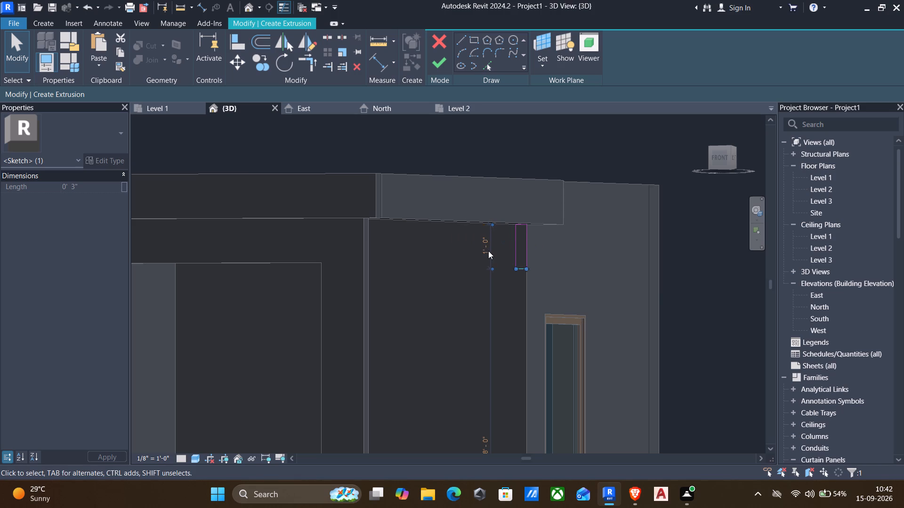
{"action": "key", "text": "Escape"}
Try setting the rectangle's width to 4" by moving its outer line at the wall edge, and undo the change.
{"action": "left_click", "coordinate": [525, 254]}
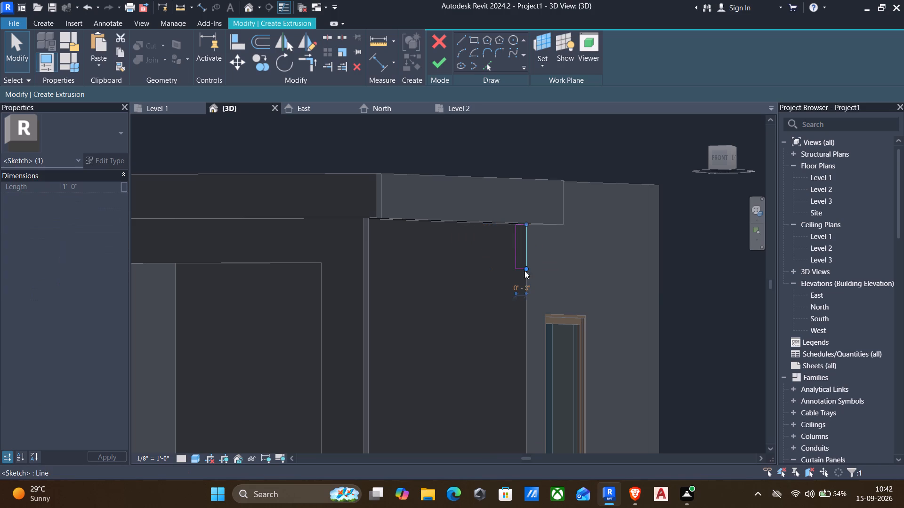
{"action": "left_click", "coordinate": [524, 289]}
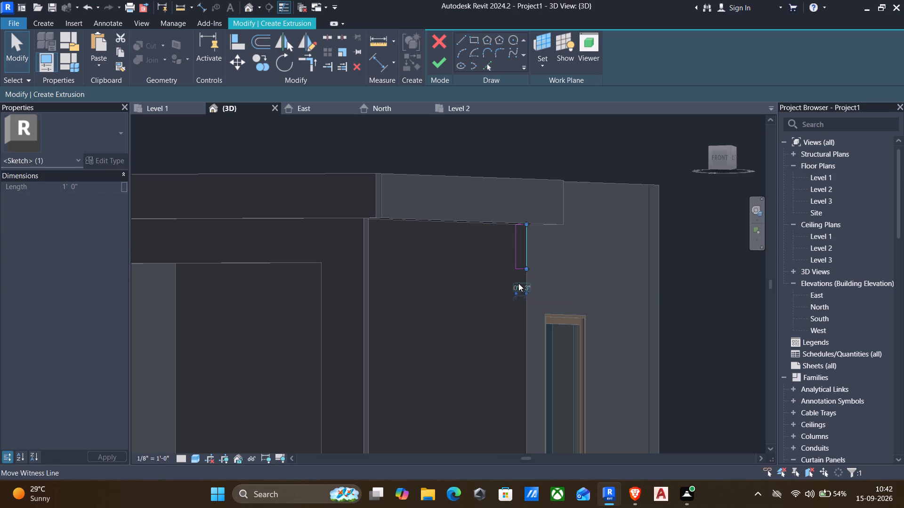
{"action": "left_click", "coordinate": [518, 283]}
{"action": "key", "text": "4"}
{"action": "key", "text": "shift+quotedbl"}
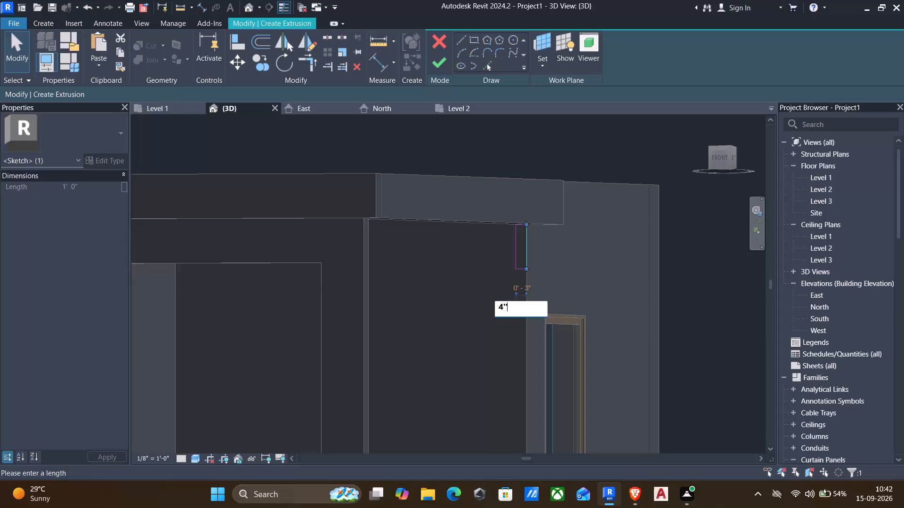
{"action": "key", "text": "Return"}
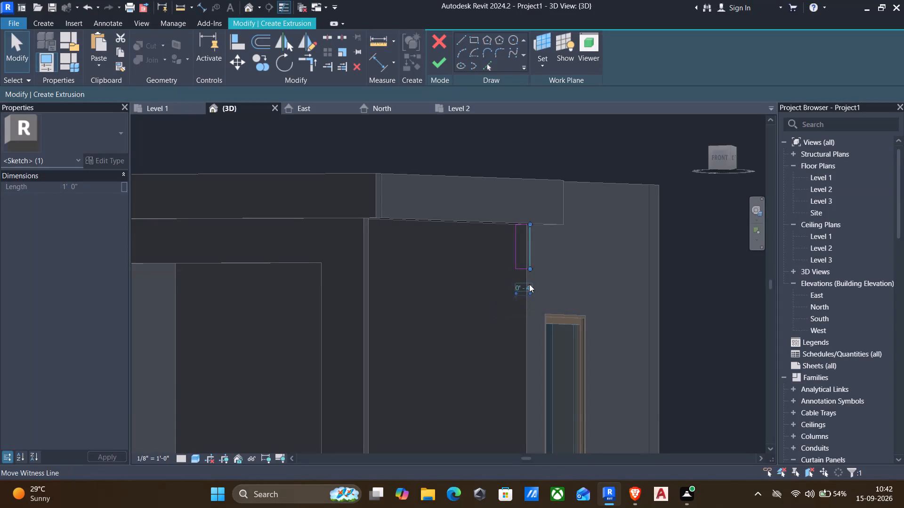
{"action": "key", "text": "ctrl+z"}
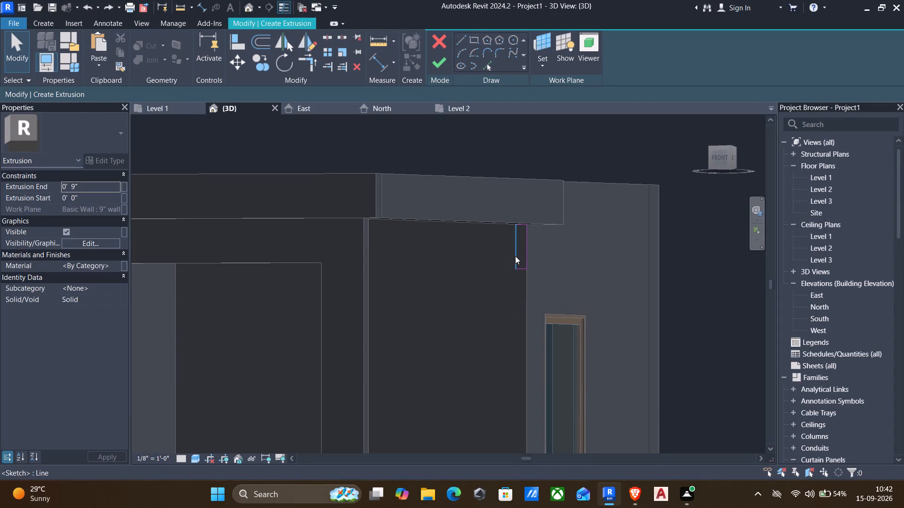
Set the rectangle's width to 4" by moving its inner line, keeping the outer line at the wall edge.
{"action": "left_click", "coordinate": [517, 252]}
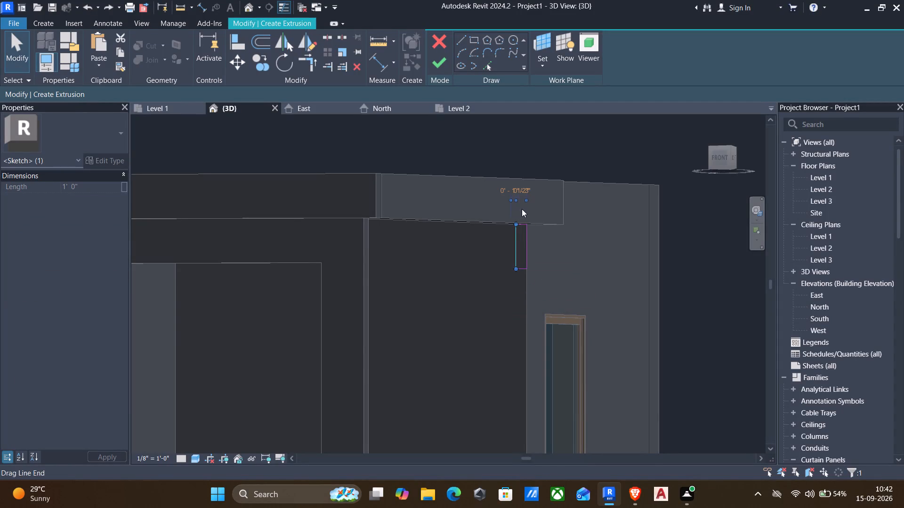
{"action": "scroll", "coordinate": [516, 188], "scroll_direction": "up", "scroll_amount": 3}
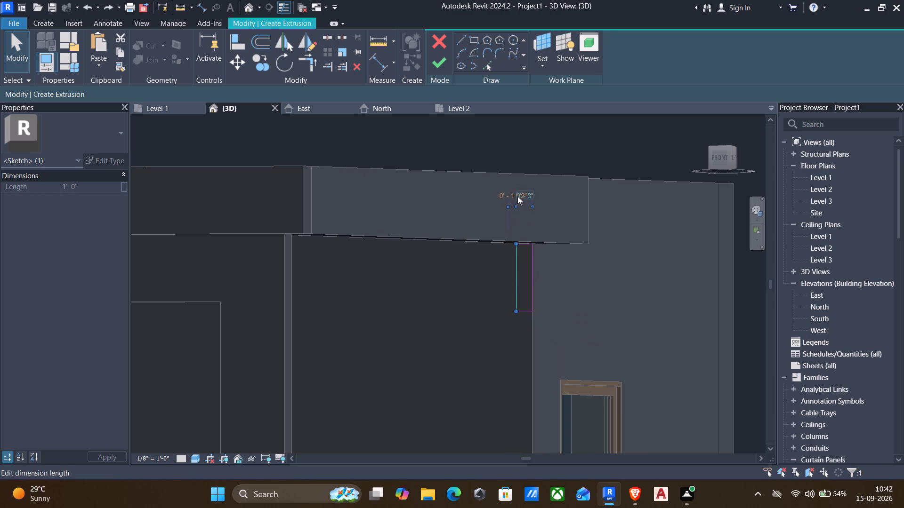
{"action": "scroll", "coordinate": [517, 196], "scroll_direction": "up", "scroll_amount": 10}
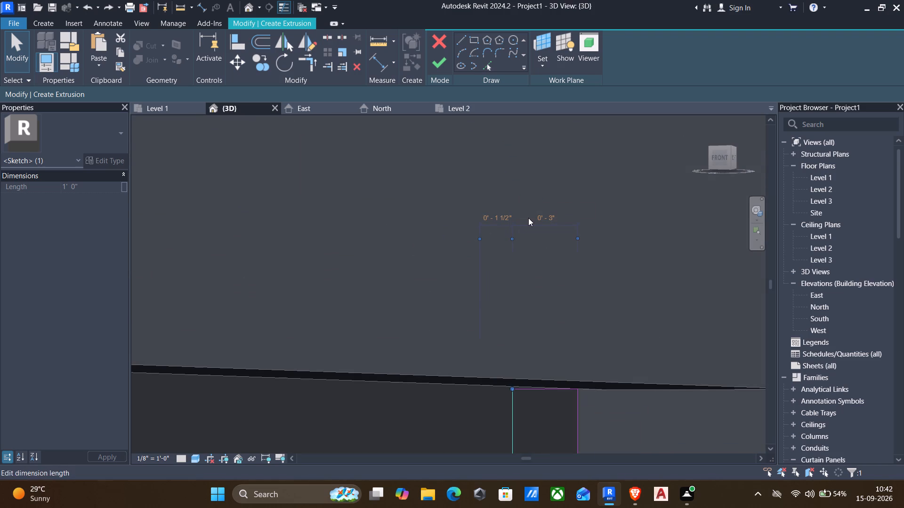
{"action": "left_click", "coordinate": [551, 213]}
{"action": "type", "text": "4\""}
{"action": "key", "text": "Return"}
{"action": "scroll", "coordinate": [510, 259], "scroll_direction": "down", "scroll_amount": 2}
{"action": "middle_click_drag", "start_coordinate": [509, 301], "coordinate": [557, 203]}
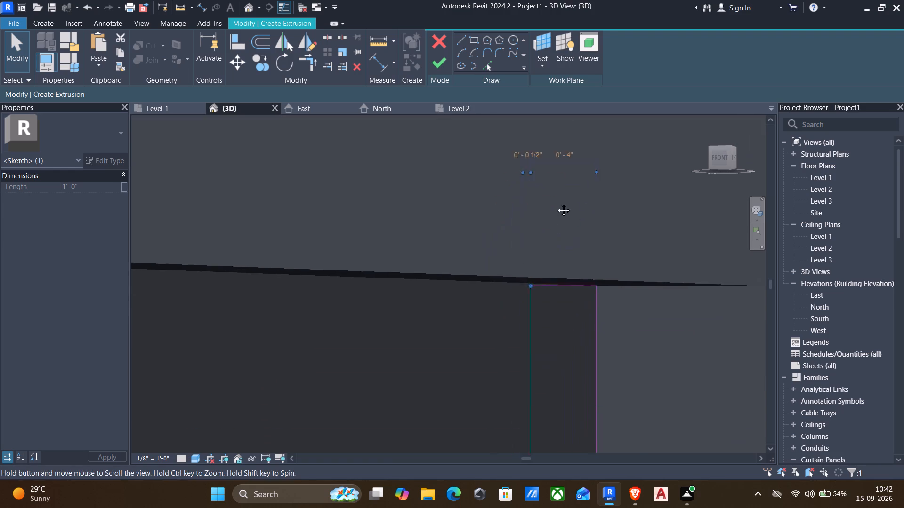
{"action": "middle_click_drag", "start_coordinate": [557, 203], "coordinate": [589, 160]}
{"action": "key", "text": "Escape"}
Finish the rectangular profile as an extrusion 9" deep beneath the top side beam.
{"action": "middle_click_drag", "start_coordinate": [526, 292], "coordinate": [552, 298], "text": "shift"}
{"action": "scroll", "coordinate": [482, 283], "scroll_direction": "down", "scroll_amount": 2}
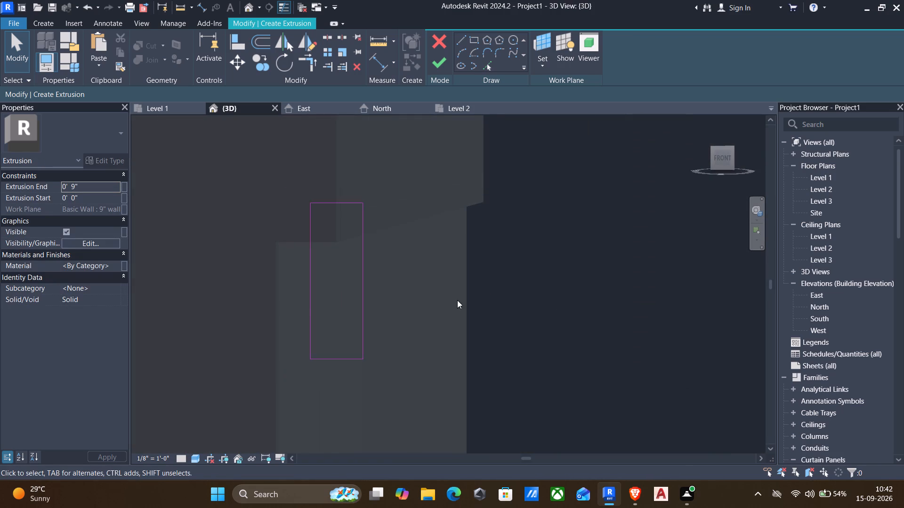
{"action": "middle_click_drag", "start_coordinate": [461, 310], "coordinate": [471, 293], "text": "shift"}
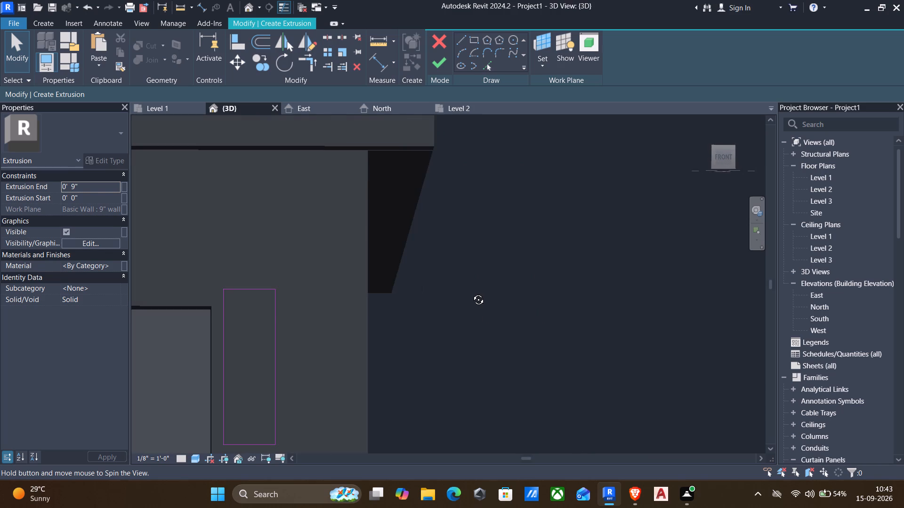
{"action": "middle_click_drag", "start_coordinate": [471, 293], "coordinate": [454, 303], "text": "shift"}
{"action": "scroll", "coordinate": [439, 308], "scroll_direction": "down", "scroll_amount": 5}
{"action": "middle_click_drag", "start_coordinate": [465, 370], "coordinate": [484, 365]}
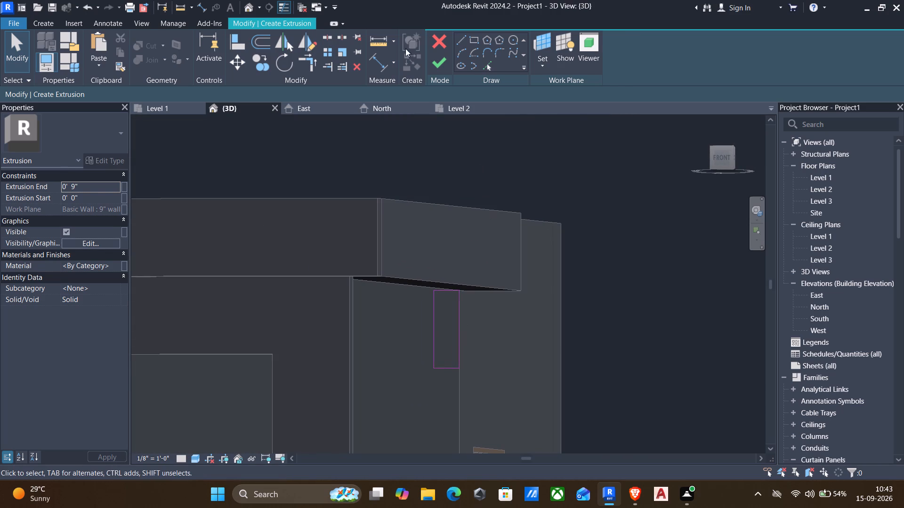
{"action": "left_click", "coordinate": [444, 62]}
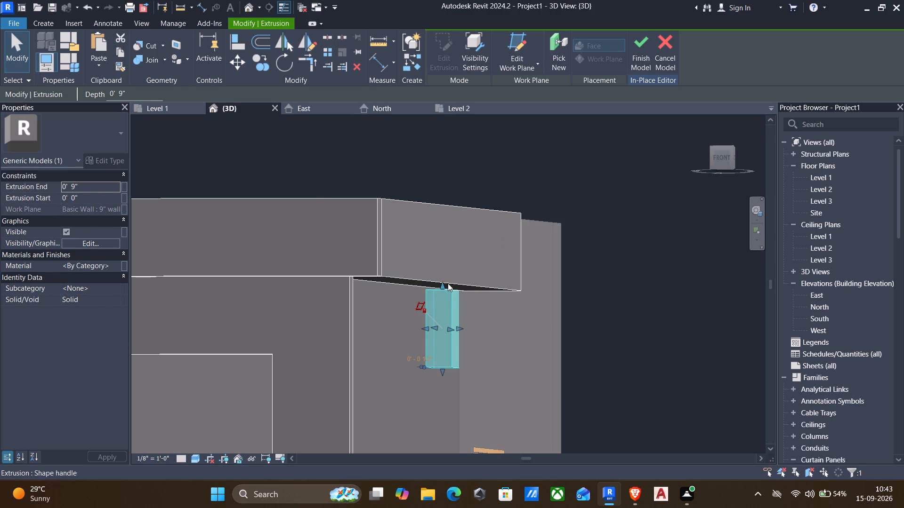
{"action": "key", "text": "Escape"}
Stretch the lower side beam extrusion along the underside of the top beam to the front frame, about 12' 9 1/2" deep.
{"action": "scroll", "coordinate": [429, 291], "scroll_direction": "up", "scroll_amount": 3}
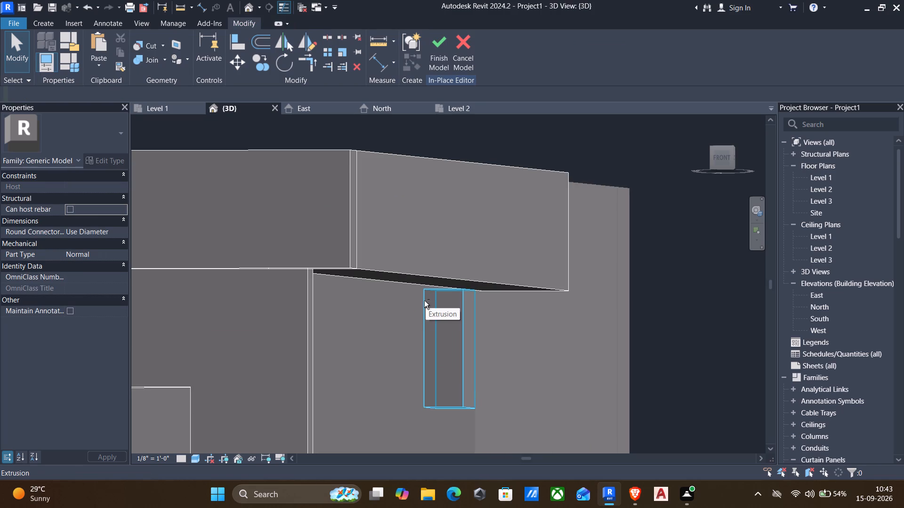
{"action": "middle_click_drag", "start_coordinate": [424, 301], "coordinate": [433, 301], "text": "shift"}
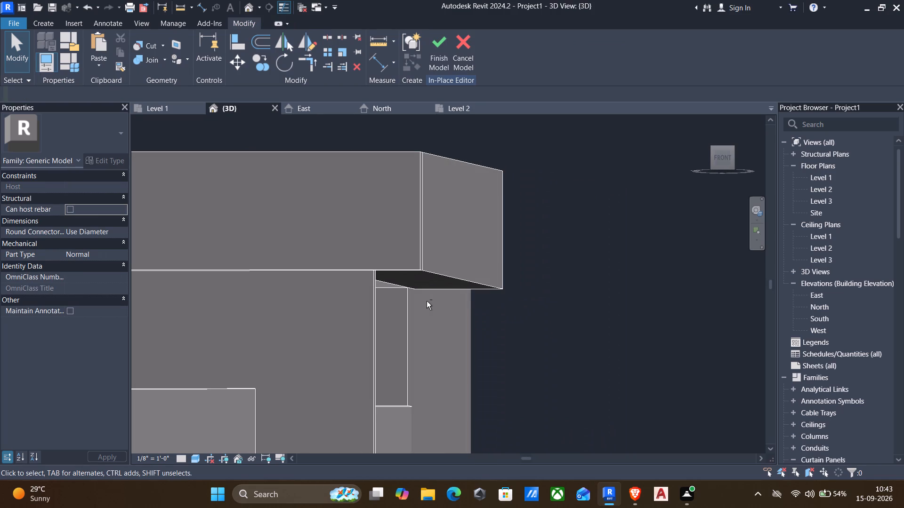
{"action": "middle_click_drag", "start_coordinate": [456, 328], "coordinate": [436, 332], "text": "shift"}
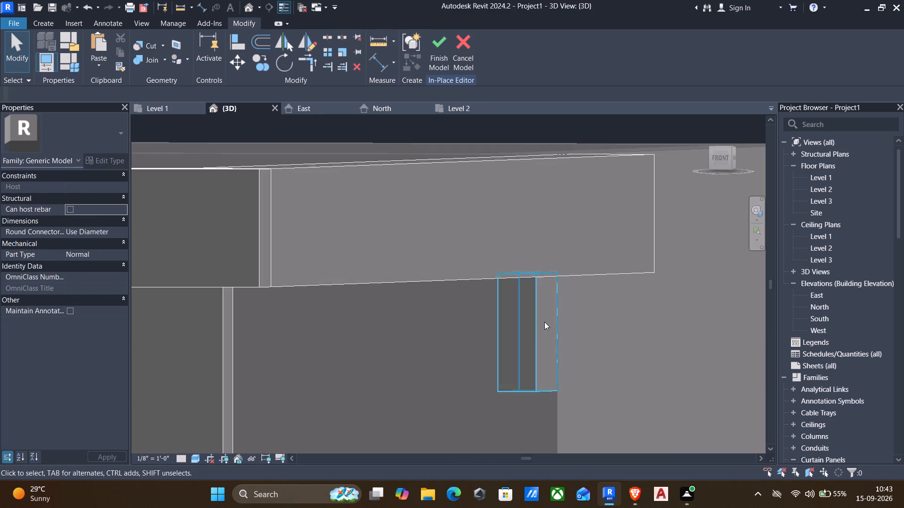
{"action": "left_click", "coordinate": [538, 330]}
{"action": "middle_click_drag", "start_coordinate": [707, 349], "coordinate": [704, 349], "text": "shift"}
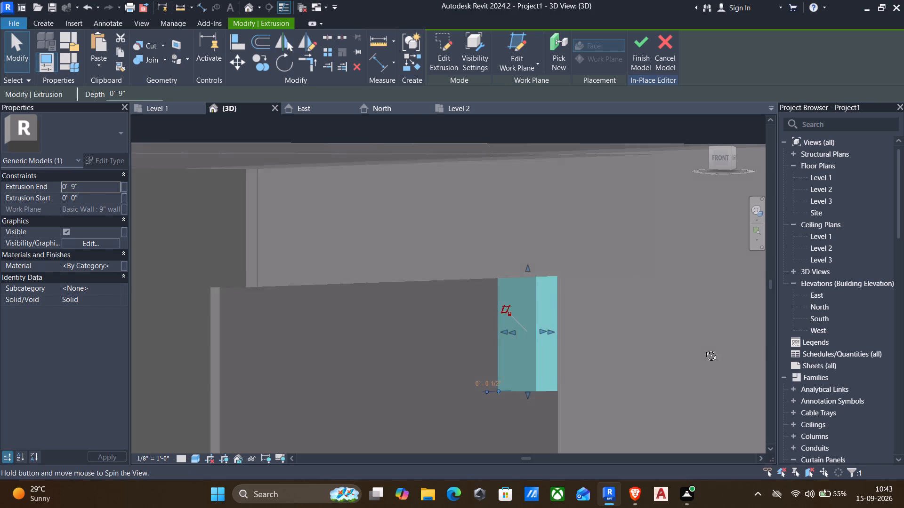
{"action": "middle_click_drag", "start_coordinate": [704, 349], "coordinate": [655, 350], "text": "shift"}
{"action": "scroll", "coordinate": [644, 350], "scroll_direction": "down", "scroll_amount": 4}
{"action": "middle_click_drag", "start_coordinate": [630, 350], "coordinate": [658, 324]}
{"action": "middle_click_drag", "start_coordinate": [644, 324], "coordinate": [566, 330], "text": "shift"}
{"action": "scroll", "coordinate": [527, 335], "scroll_direction": "down", "scroll_amount": 4}
{"action": "middle_click_drag", "start_coordinate": [505, 343], "coordinate": [573, 232]}
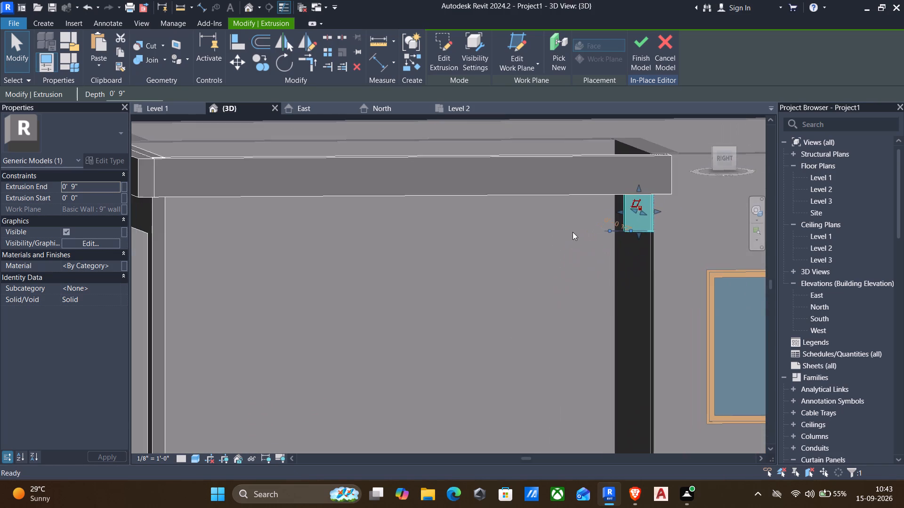
{"action": "middle_click_drag", "start_coordinate": [576, 243], "coordinate": [521, 249], "text": "shift"}
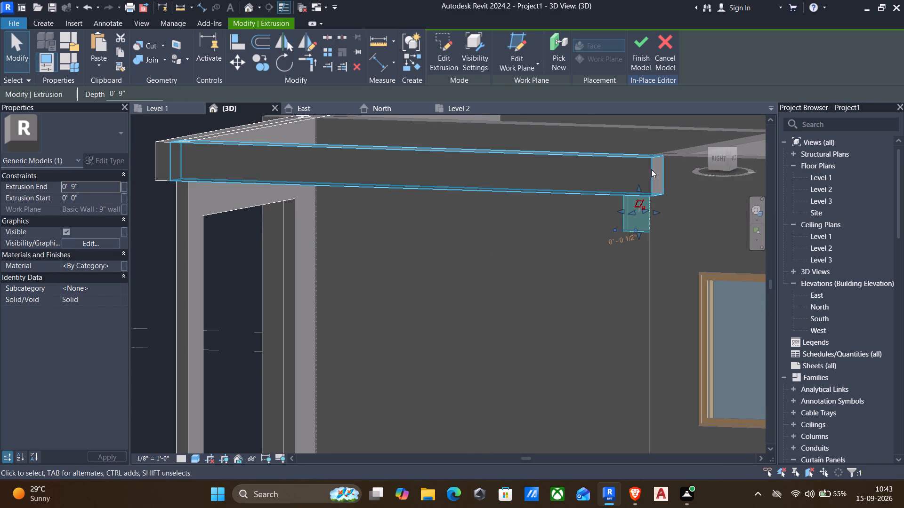
{"action": "key", "text": "Escape"}
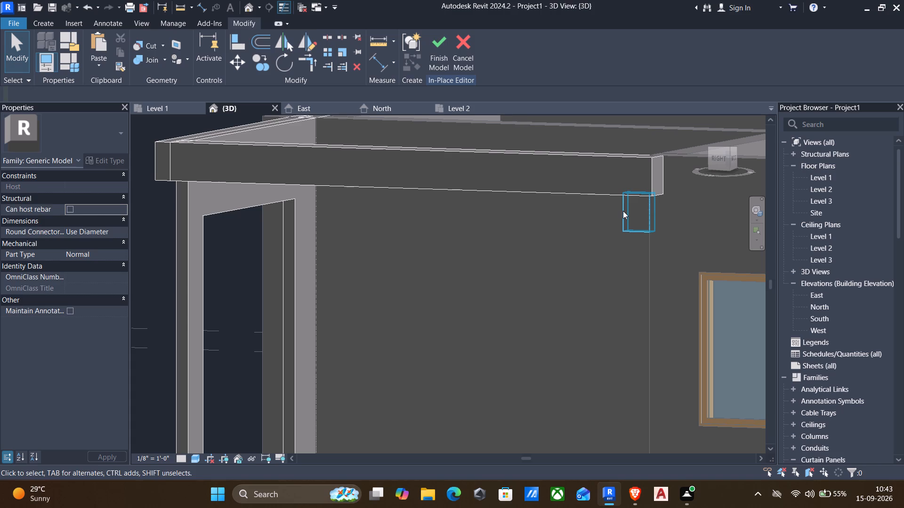
{"action": "left_click", "coordinate": [623, 211]}
{"action": "left_click_drag", "start_coordinate": [621, 210], "coordinate": [572, 215]}
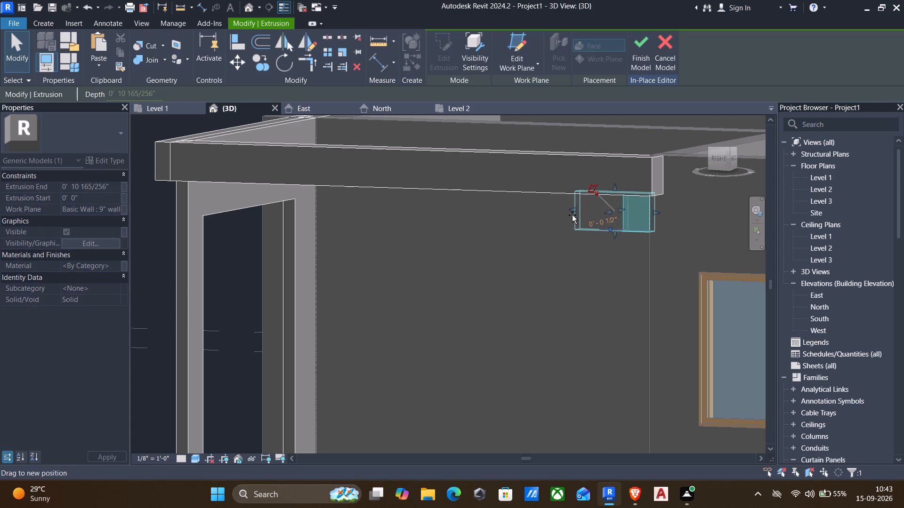
{"action": "left_click_drag", "start_coordinate": [572, 215], "coordinate": [192, 213]}
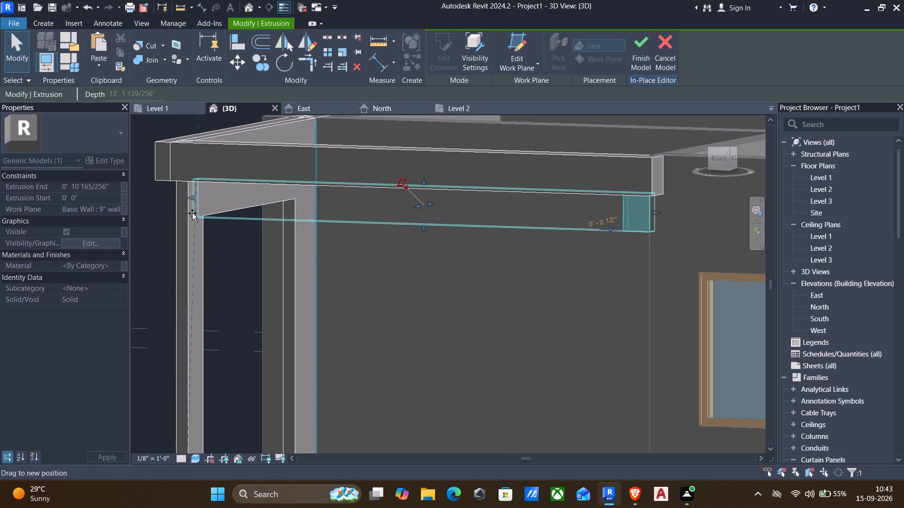
{"action": "left_click_drag", "start_coordinate": [192, 213], "coordinate": [192, 214]}
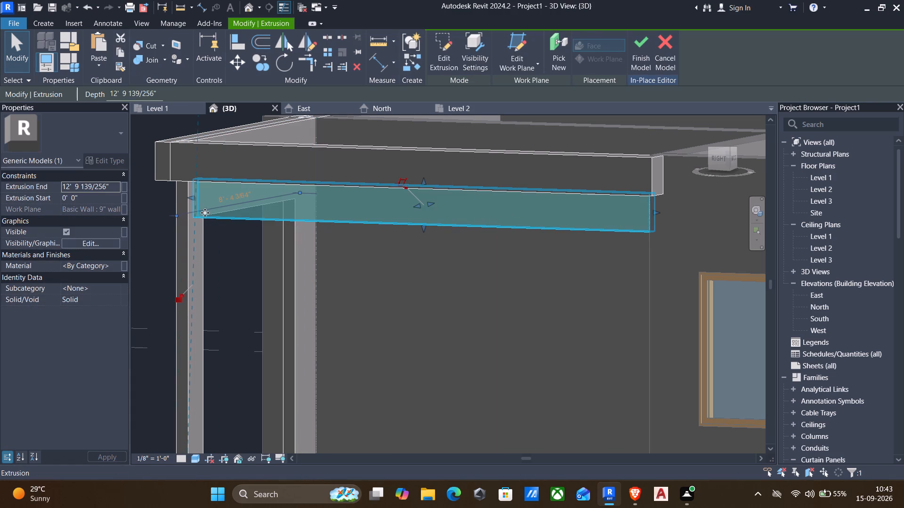
{"action": "key", "text": "Escape"}
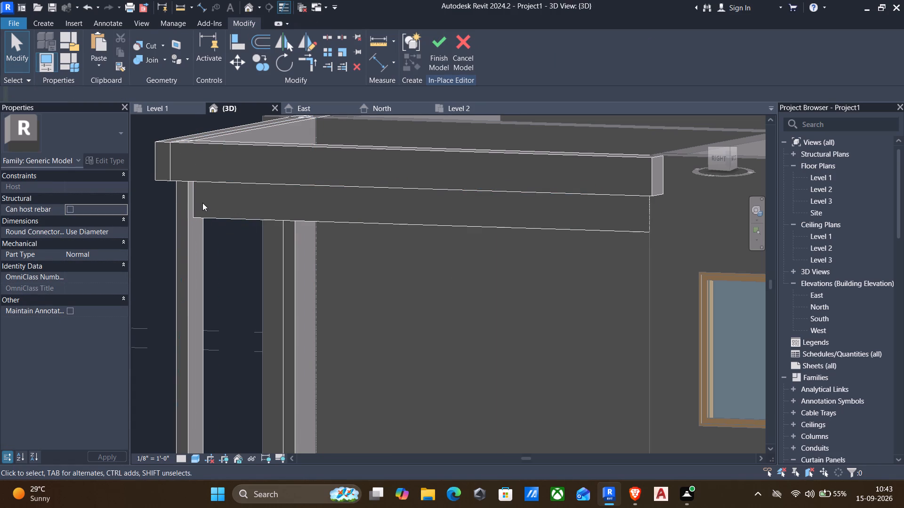
Examine the stretched side beam and its junctions with the front frame and the building's side from several angles.
{"action": "middle_click_drag", "start_coordinate": [202, 202], "coordinate": [153, 214], "text": "shift"}
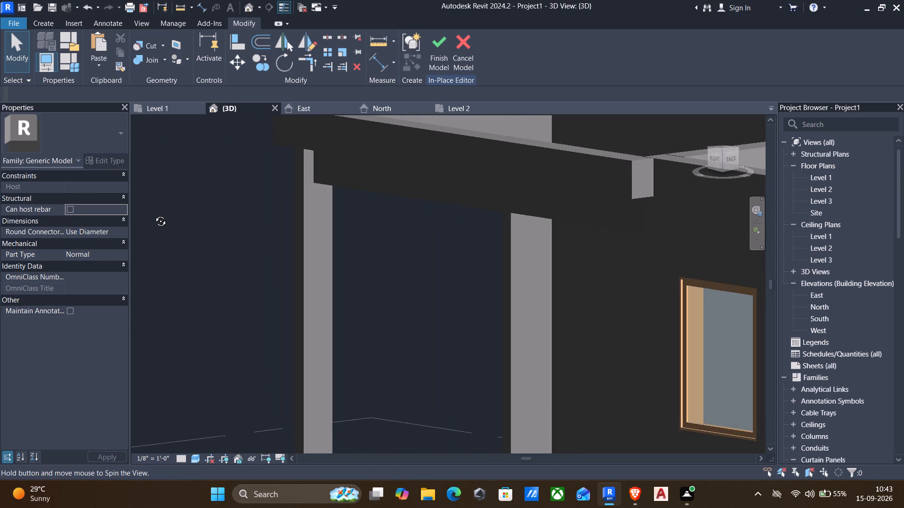
{"action": "middle_click_drag", "start_coordinate": [153, 214], "coordinate": [401, 192], "text": "shift"}
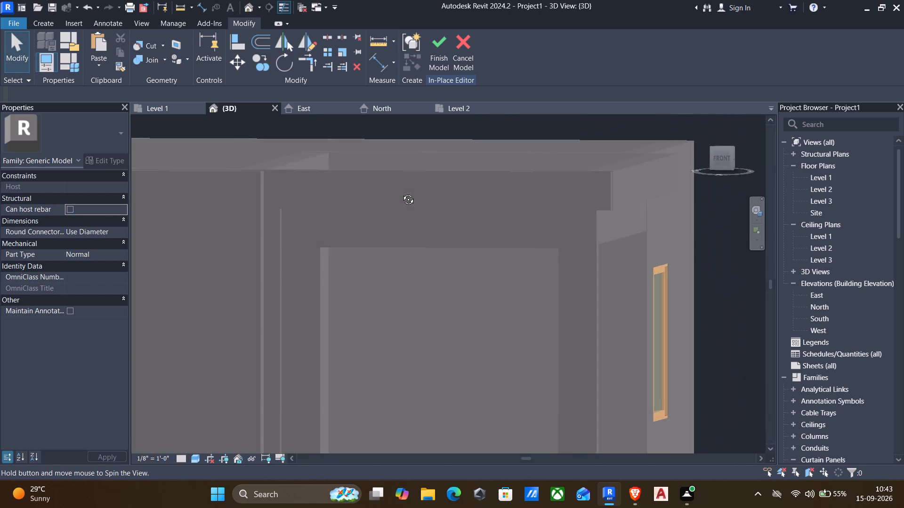
{"action": "middle_click_drag", "start_coordinate": [401, 192], "coordinate": [152, 222], "text": "shift"}
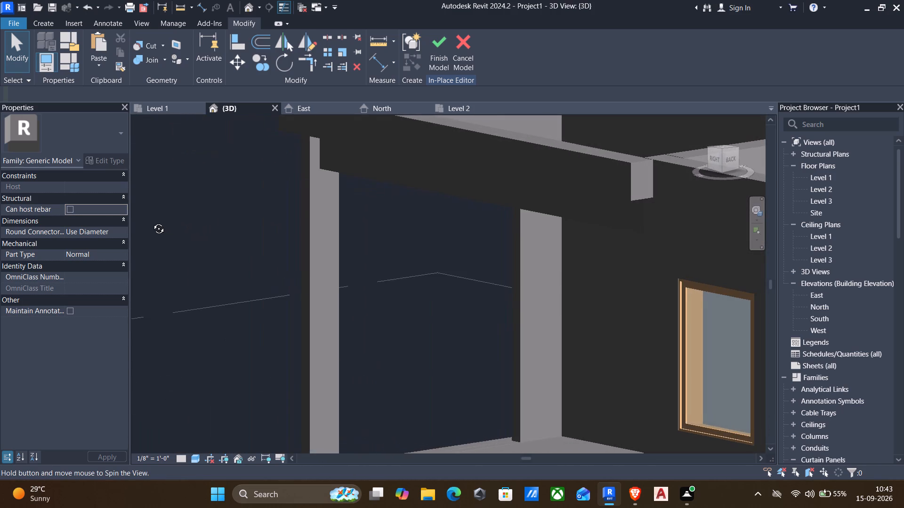
{"action": "middle_click_drag", "start_coordinate": [152, 222], "coordinate": [137, 218], "text": "shift"}
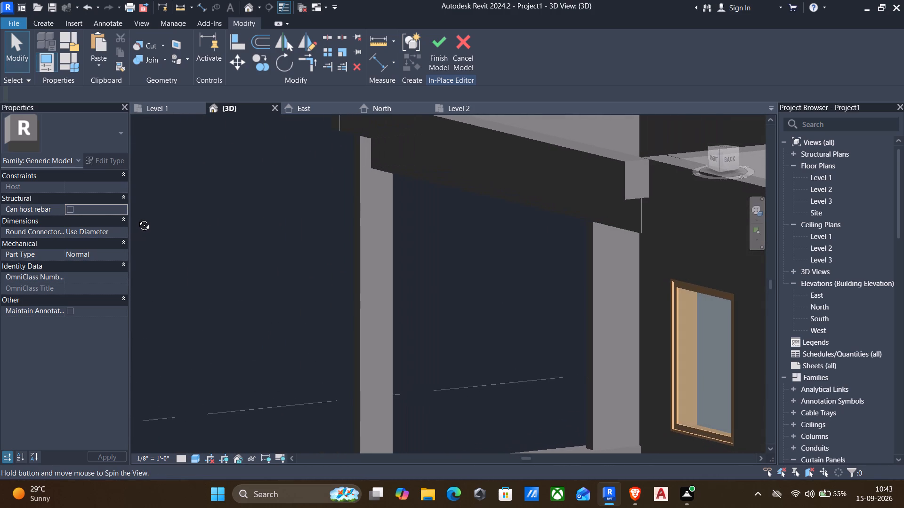
{"action": "middle_click_drag", "start_coordinate": [137, 218], "coordinate": [183, 217], "text": "shift"}
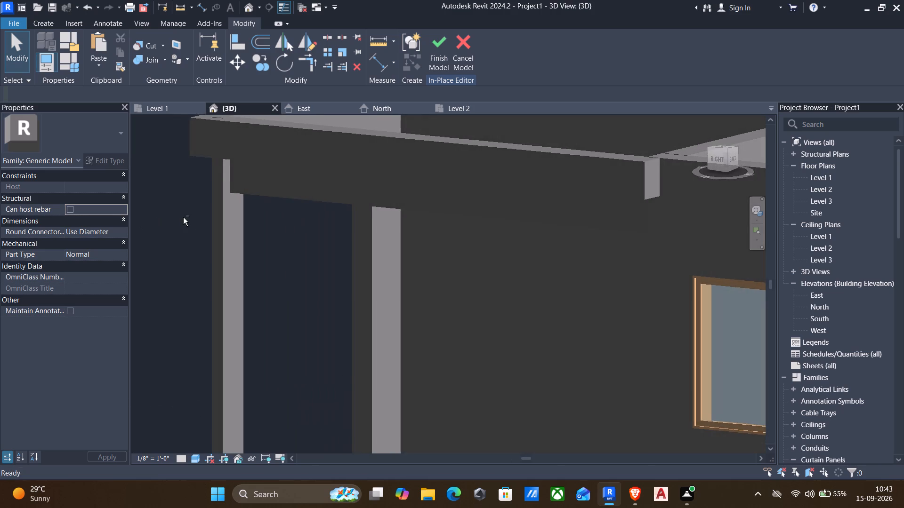
{"action": "scroll", "coordinate": [210, 230], "scroll_direction": "down", "scroll_amount": 2}
{"action": "middle_click_drag", "start_coordinate": [244, 253], "coordinate": [308, 234], "text": "shift"}
{"action": "scroll", "coordinate": [306, 242], "scroll_direction": "down", "scroll_amount": 8}
{"action": "middle_click_drag", "start_coordinate": [299, 270], "coordinate": [340, 268], "text": "shift"}
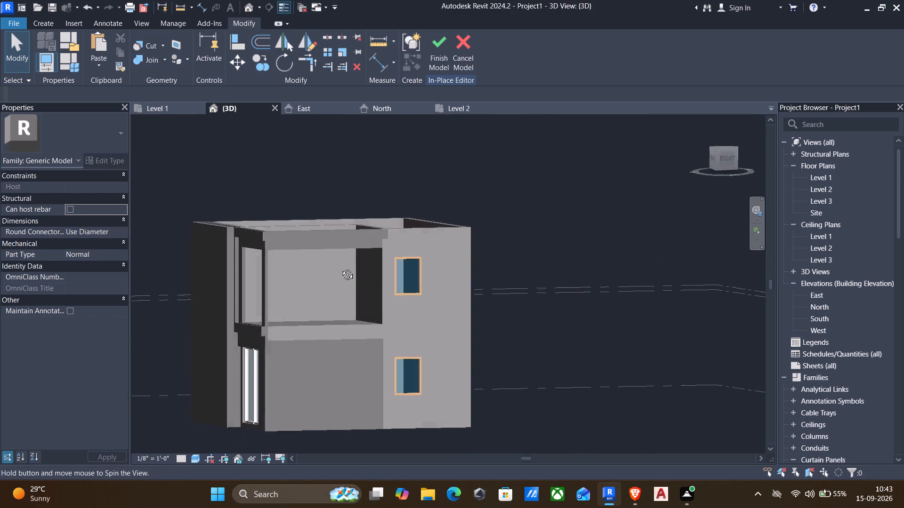
{"action": "middle_click_drag", "start_coordinate": [340, 268], "coordinate": [435, 263], "text": "shift"}
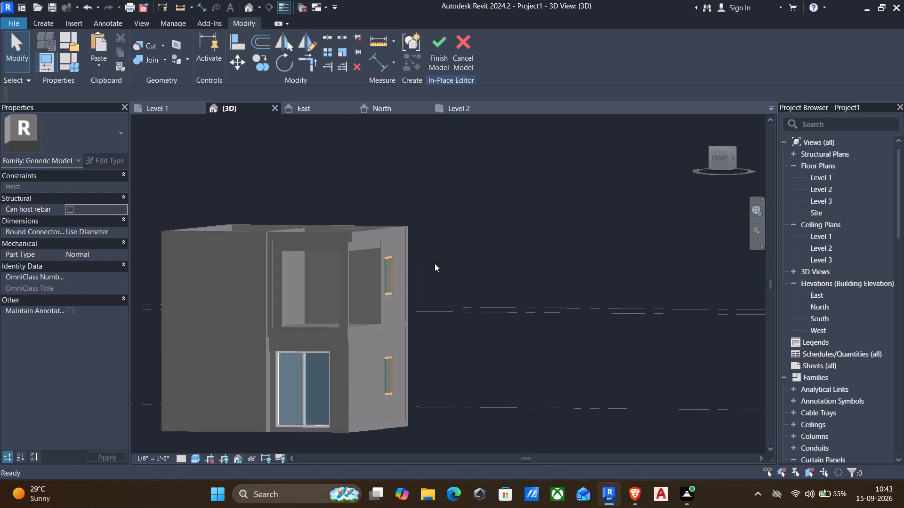
Align the side edge of the upper terrace's front frame with the outer face of the lower side beam.
{"action": "scroll", "coordinate": [367, 246], "scroll_direction": "up", "scroll_amount": 4}
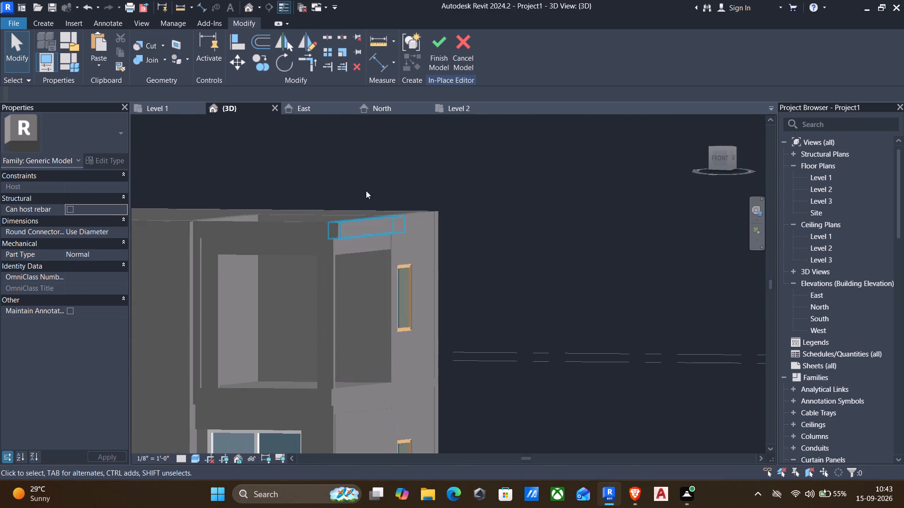
{"action": "left_click", "coordinate": [235, 47]}
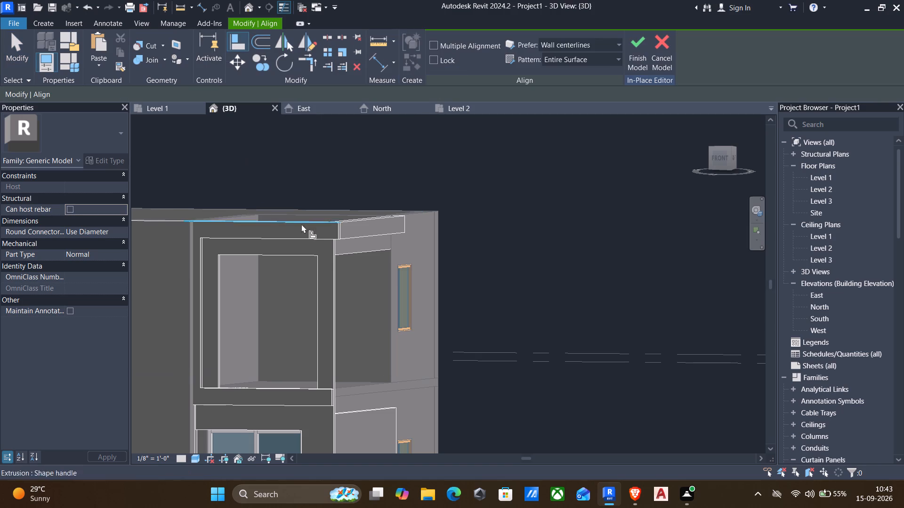
{"action": "scroll", "coordinate": [332, 256], "scroll_direction": "up", "scroll_amount": 3}
{"action": "left_click", "coordinate": [348, 249]}
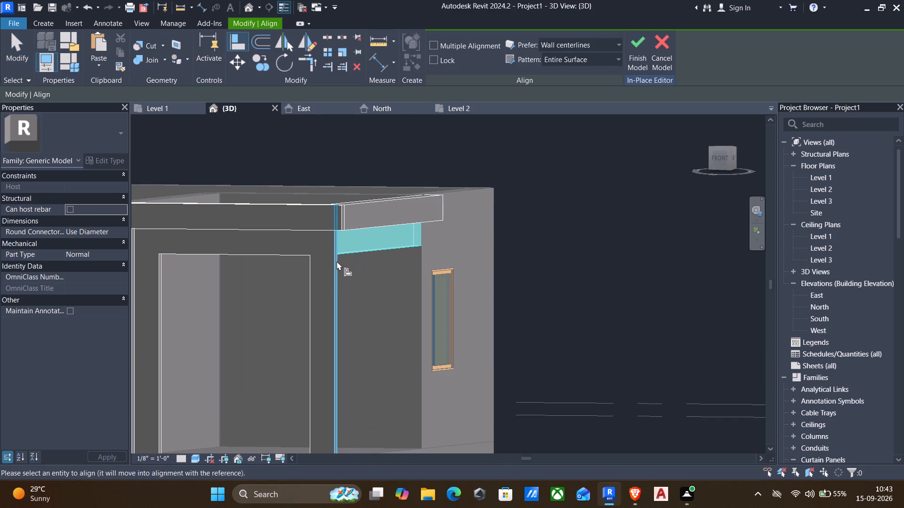
{"action": "left_click", "coordinate": [337, 261]}
{"action": "scroll", "coordinate": [344, 294], "scroll_direction": "down", "scroll_amount": 2}
{"action": "middle_click_drag", "start_coordinate": [342, 324], "coordinate": [370, 267]}
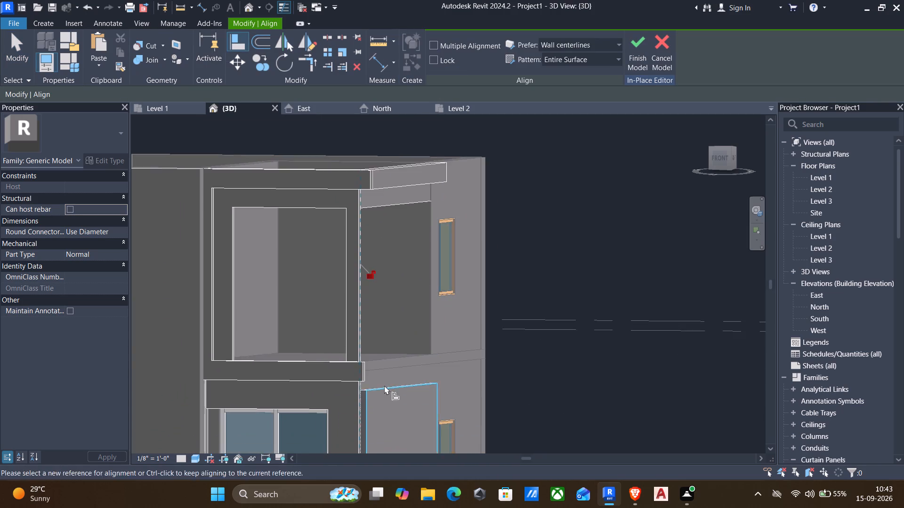
Align the end of the terrace's front band with the side face of the terrace floor slab.
{"action": "scroll", "coordinate": [384, 385], "scroll_direction": "up", "scroll_amount": 4}
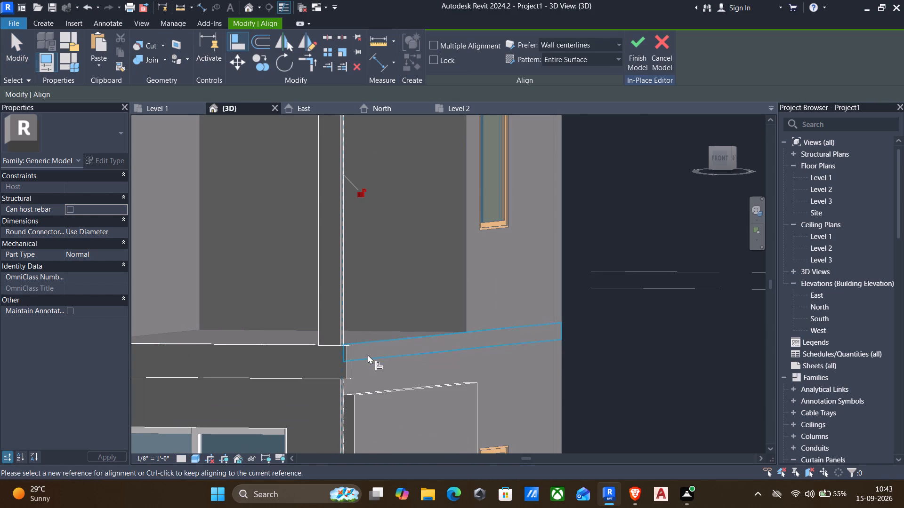
{"action": "left_click", "coordinate": [368, 355]}
{"action": "left_click", "coordinate": [350, 360]}
{"action": "scroll", "coordinate": [351, 376], "scroll_direction": "down", "scroll_amount": 1}
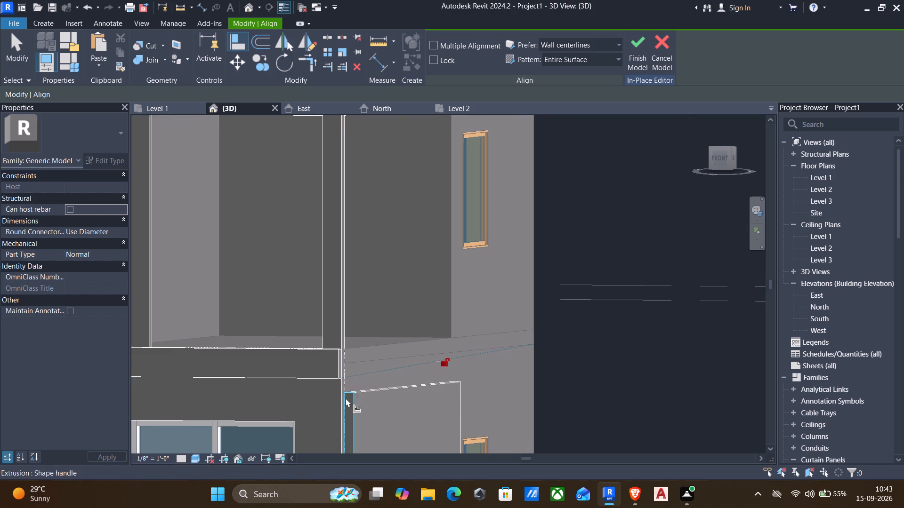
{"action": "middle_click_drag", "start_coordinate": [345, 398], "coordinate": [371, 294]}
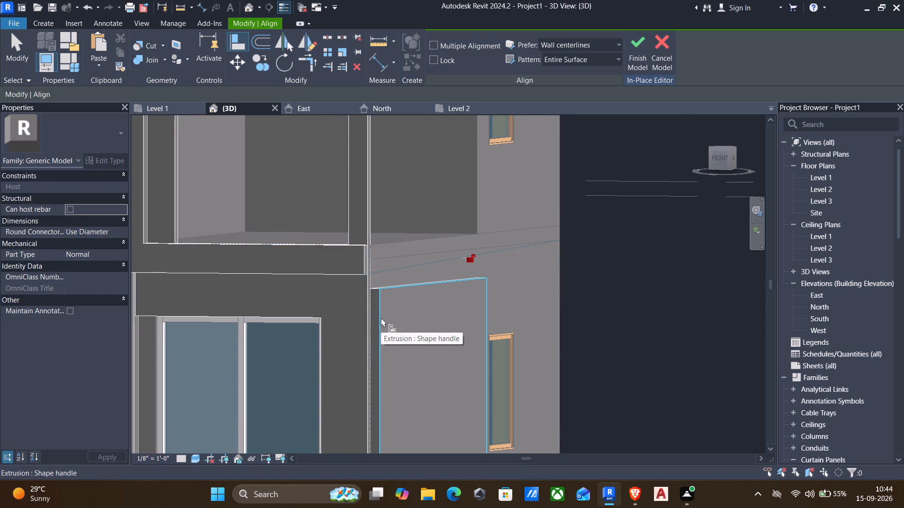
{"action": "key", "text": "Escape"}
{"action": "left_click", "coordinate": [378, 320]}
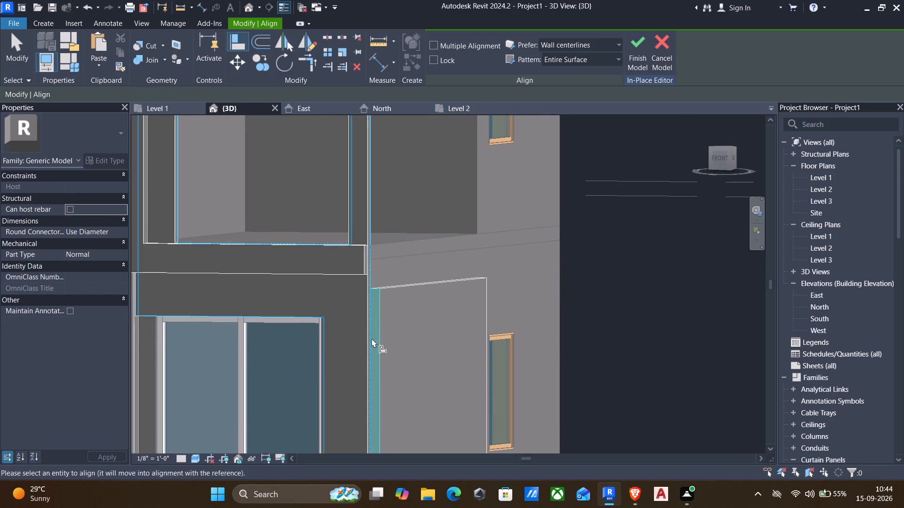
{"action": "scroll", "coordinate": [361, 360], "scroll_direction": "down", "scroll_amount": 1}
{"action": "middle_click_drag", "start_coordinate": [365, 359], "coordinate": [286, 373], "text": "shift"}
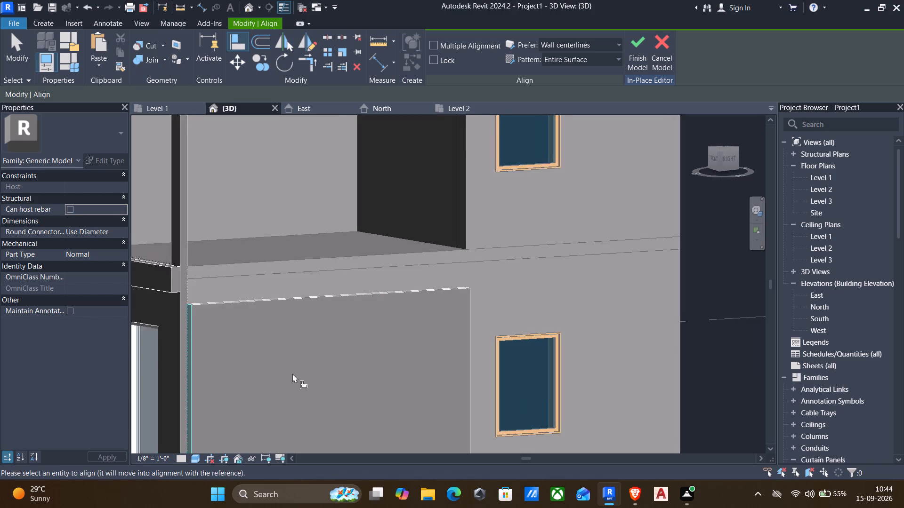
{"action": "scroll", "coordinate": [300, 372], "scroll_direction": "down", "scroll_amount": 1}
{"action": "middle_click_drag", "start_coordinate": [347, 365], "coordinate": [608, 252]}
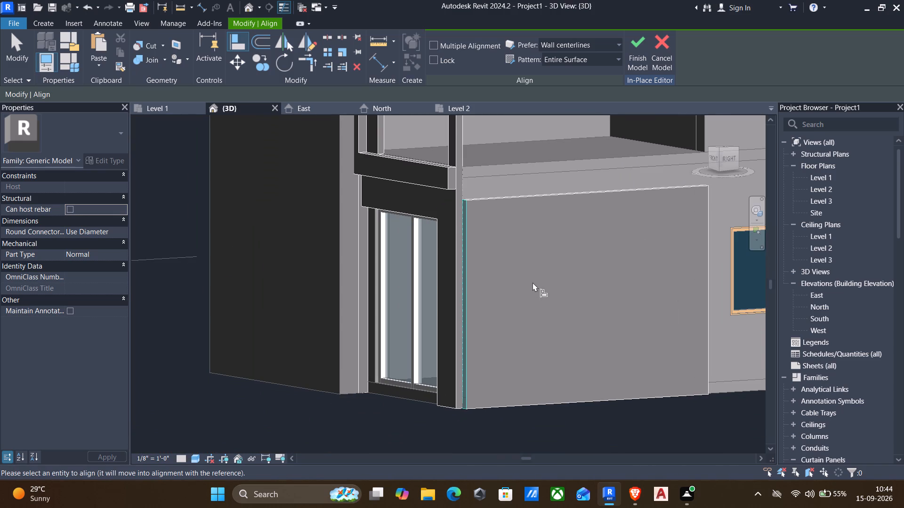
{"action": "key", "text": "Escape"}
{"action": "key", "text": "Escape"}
Stretch the front edge of the ground-floor side panel extrusion forward to the line of the terrace's front band.
{"action": "left_click_drag", "start_coordinate": [468, 281], "coordinate": [468, 275]}
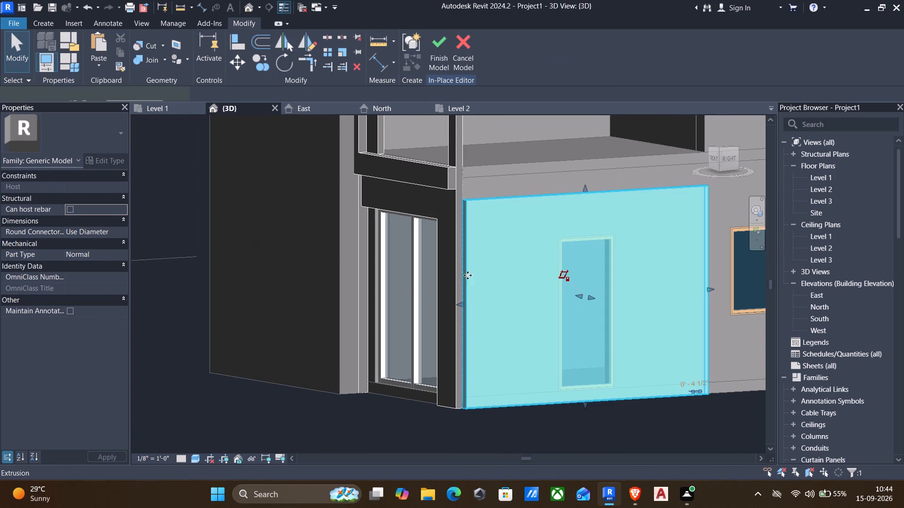
{"action": "left_click_drag", "start_coordinate": [468, 275], "coordinate": [468, 274]}
{"action": "left_click_drag", "start_coordinate": [461, 305], "coordinate": [449, 315]}
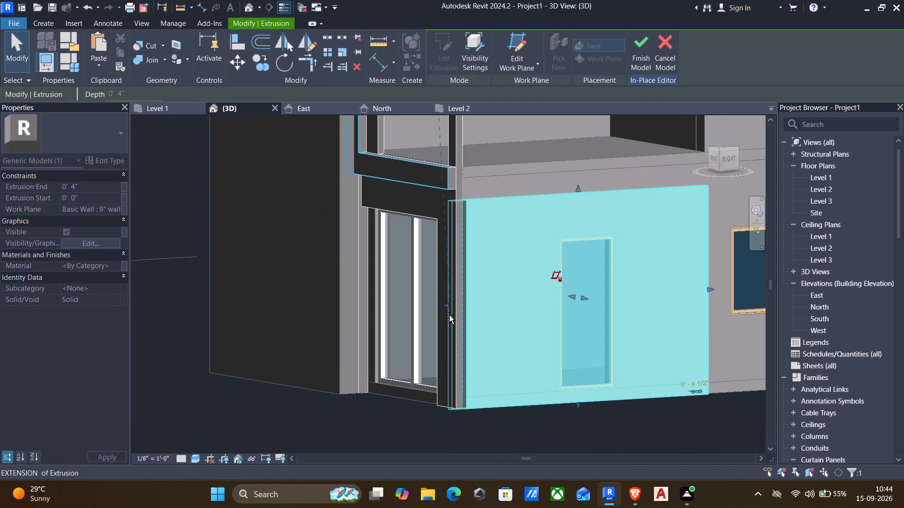
{"action": "left_click_drag", "start_coordinate": [449, 315], "coordinate": [449, 316]}
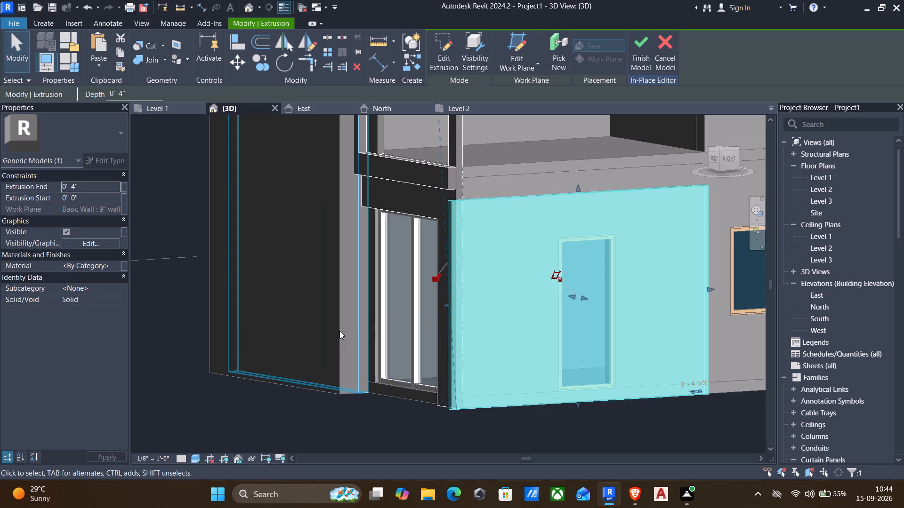
{"action": "middle_click_drag", "start_coordinate": [331, 343], "coordinate": [439, 357], "text": "shift"}
{"action": "key", "text": "Escape"}
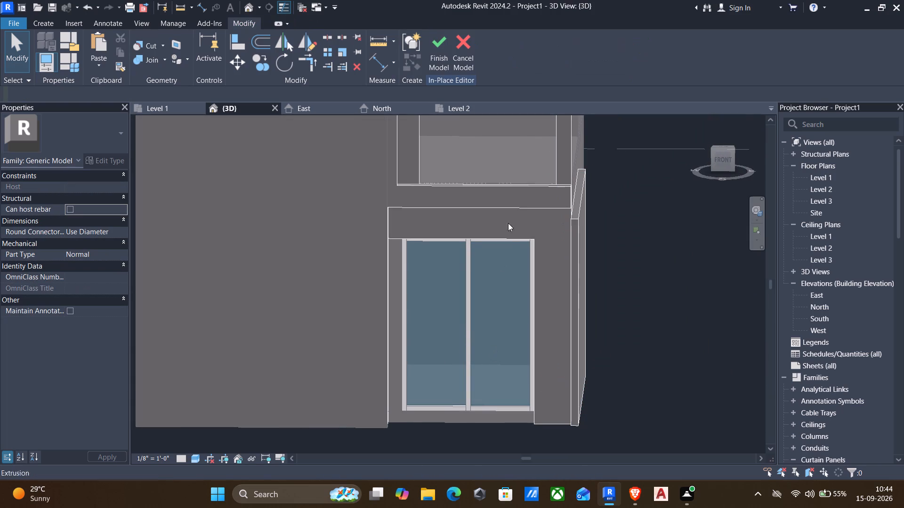
Align the front end of the ground-floor side panel with the end of the terrace's front band.
{"action": "left_click", "coordinate": [231, 36]}
{"action": "scroll", "coordinate": [551, 262], "scroll_direction": "up", "scroll_amount": 3}
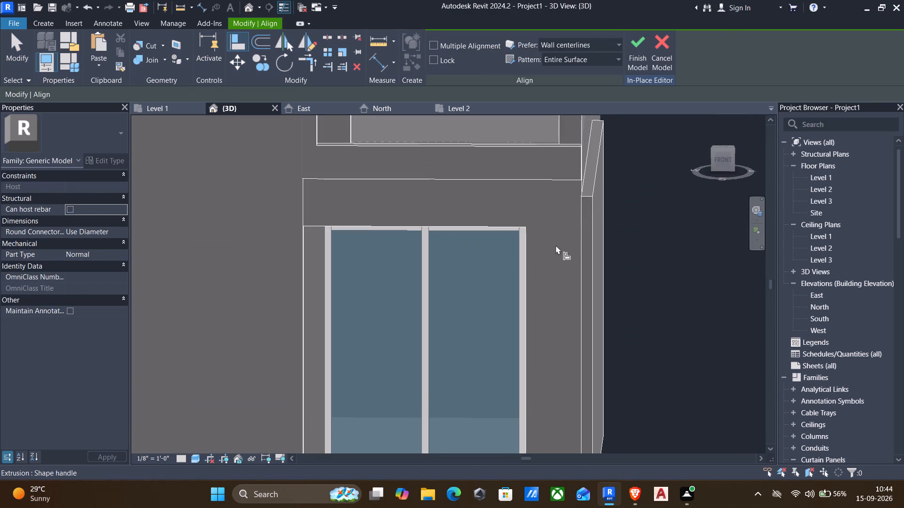
{"action": "left_click", "coordinate": [580, 179]}
{"action": "left_click", "coordinate": [585, 196]}
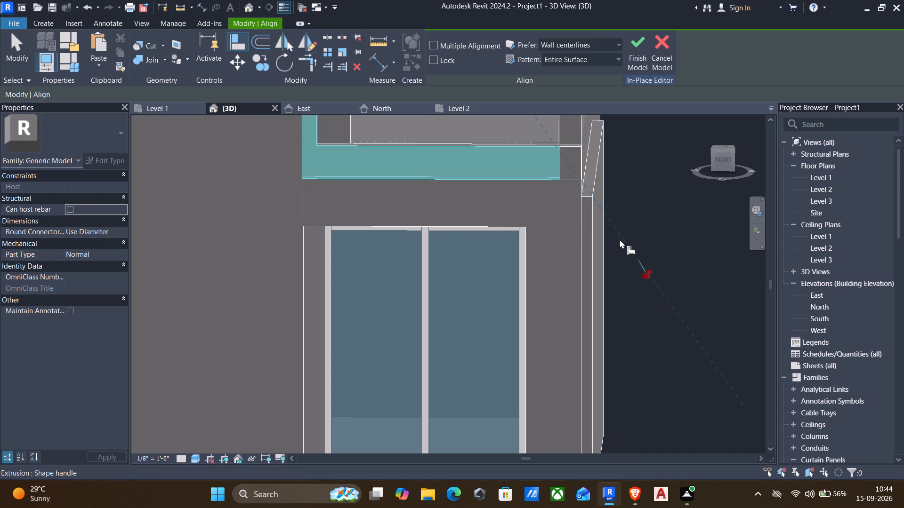
{"action": "middle_click_drag", "start_coordinate": [620, 240], "coordinate": [508, 212], "text": "shift"}
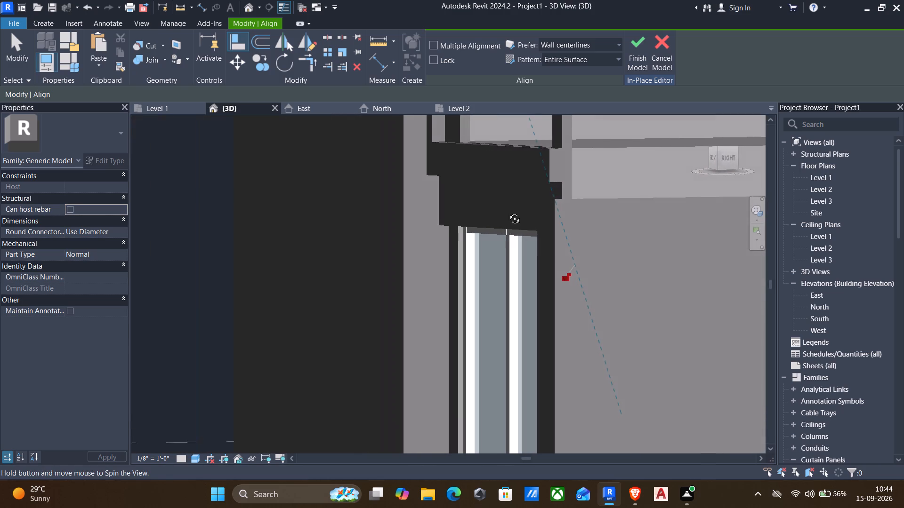
Align the inner edge of the ground-floor side panel extrusion with the side edge of the front frame.
{"action": "middle_click_drag", "start_coordinate": [508, 212], "coordinate": [557, 208], "text": "shift"}
{"action": "scroll", "coordinate": [582, 196], "scroll_direction": "up", "scroll_amount": 3}
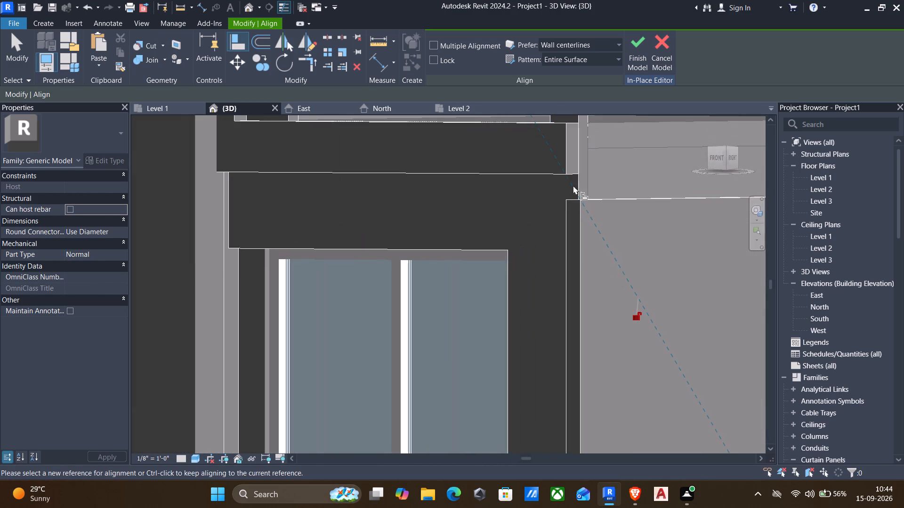
{"action": "left_click", "coordinate": [240, 40]}
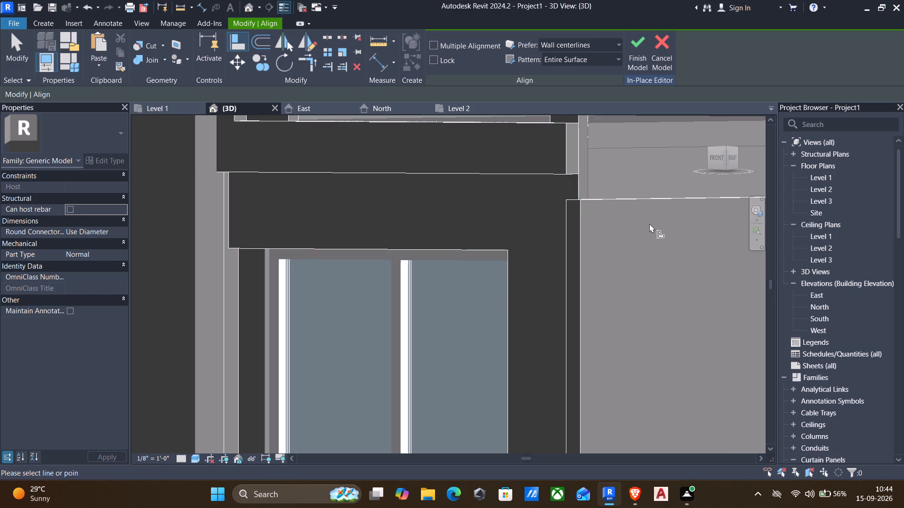
{"action": "scroll", "coordinate": [597, 182], "scroll_direction": "up", "scroll_amount": 2}
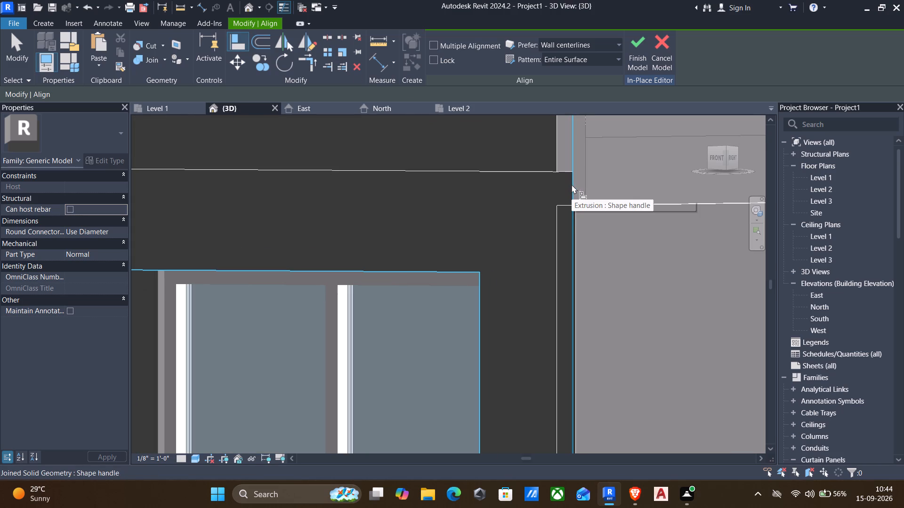
{"action": "left_click", "coordinate": [572, 184]}
{"action": "left_click", "coordinate": [569, 201]}
{"action": "scroll", "coordinate": [545, 229], "scroll_direction": "down", "scroll_amount": 1}
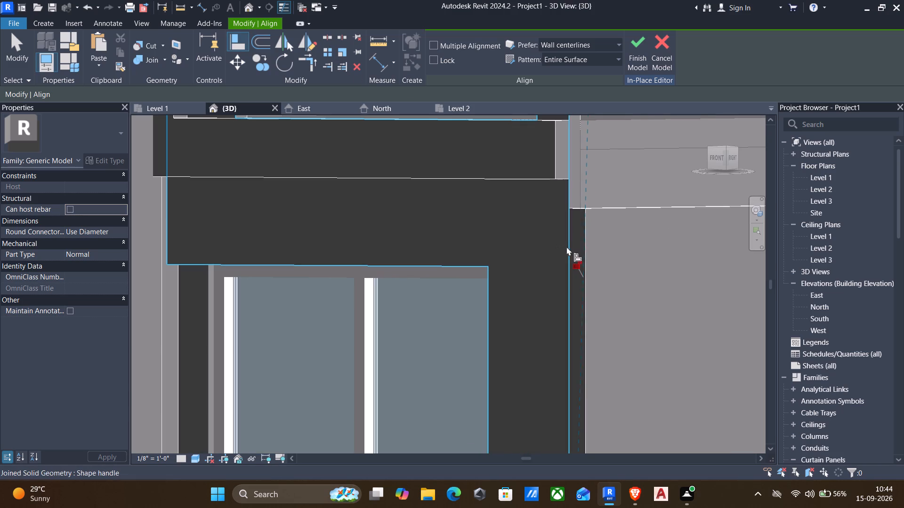
{"action": "key", "text": "Escape"}
Align the top edge of the ground-floor side panel with the bottom edge of the terrace's front band.
{"action": "scroll", "coordinate": [593, 260], "scroll_direction": "down", "scroll_amount": 2}
{"action": "middle_click_drag", "start_coordinate": [600, 267], "coordinate": [347, 277], "text": "shift"}
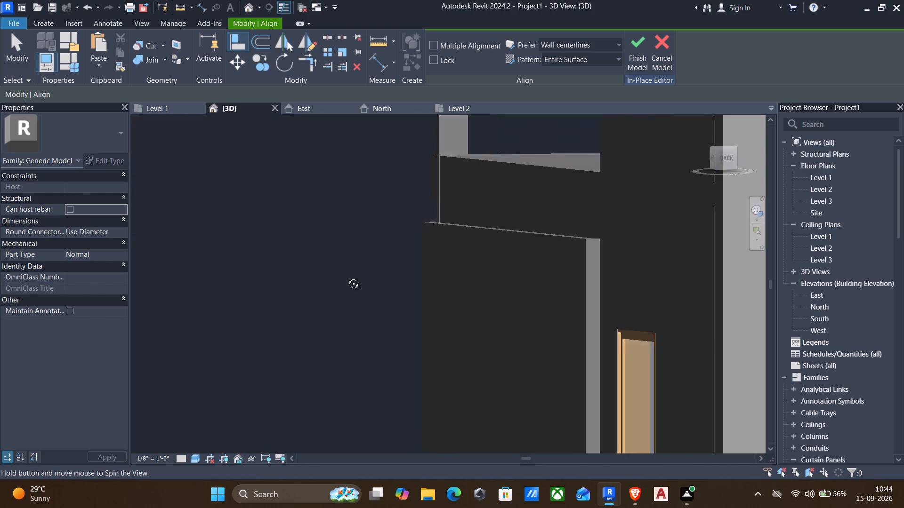
{"action": "middle_click_drag", "start_coordinate": [347, 277], "coordinate": [382, 294], "text": "shift"}
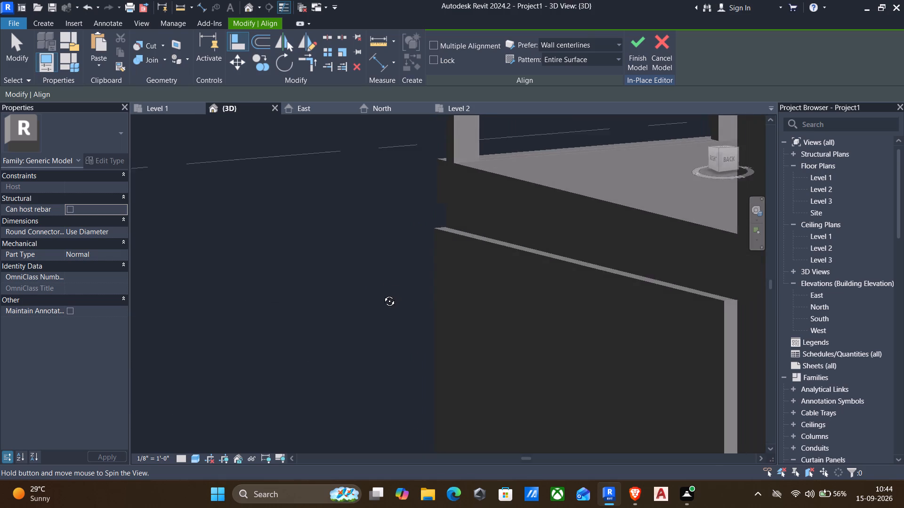
{"action": "middle_click_drag", "start_coordinate": [382, 294], "coordinate": [338, 286], "text": "shift"}
{"action": "scroll", "coordinate": [460, 155], "scroll_direction": "up", "scroll_amount": 2}
{"action": "middle_click_drag", "start_coordinate": [454, 214], "coordinate": [459, 214], "text": "shift"}
{"action": "scroll", "coordinate": [444, 271], "scroll_direction": "down", "scroll_amount": 3}
{"action": "middle_click_drag", "start_coordinate": [437, 292], "coordinate": [686, 317], "text": "shift"}
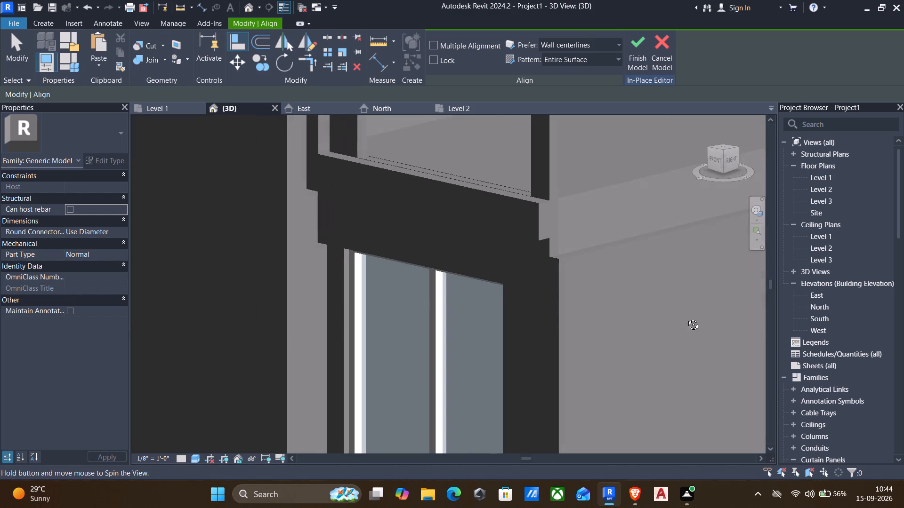
{"action": "middle_click_drag", "start_coordinate": [686, 317], "coordinate": [687, 317], "text": "shift"}
{"action": "scroll", "coordinate": [707, 317], "scroll_direction": "down", "scroll_amount": 1}
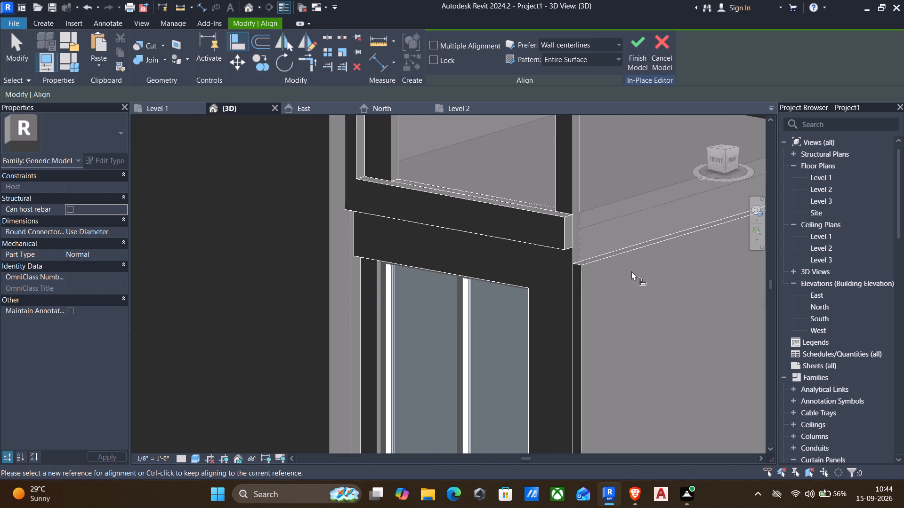
{"action": "middle_click_drag", "start_coordinate": [566, 278], "coordinate": [567, 264], "text": "shift"}
{"action": "scroll", "coordinate": [568, 272], "scroll_direction": "down", "scroll_amount": 1, "text": "shift"}
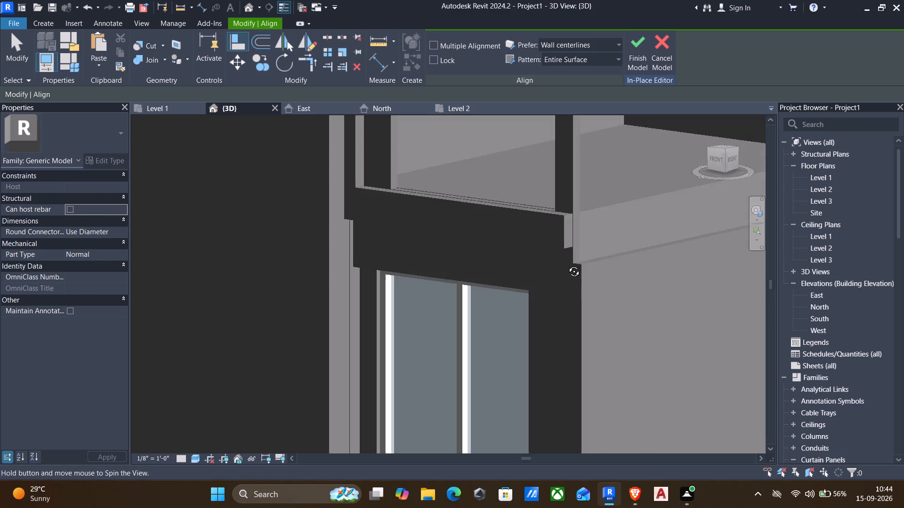
{"action": "middle_click_drag", "start_coordinate": [567, 264], "coordinate": [579, 214], "text": "shift"}
{"action": "scroll", "coordinate": [555, 278], "scroll_direction": "down", "scroll_amount": 1}
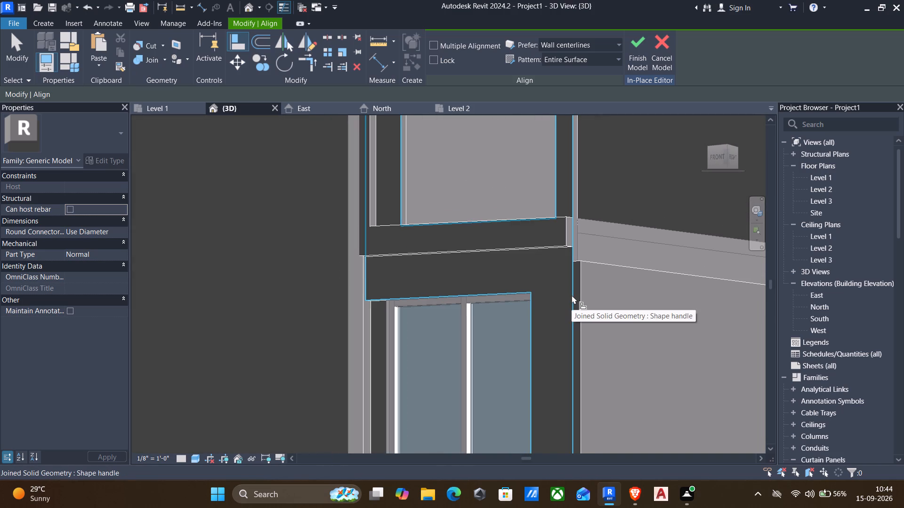
{"action": "scroll", "coordinate": [564, 249], "scroll_direction": "up", "scroll_amount": 3}
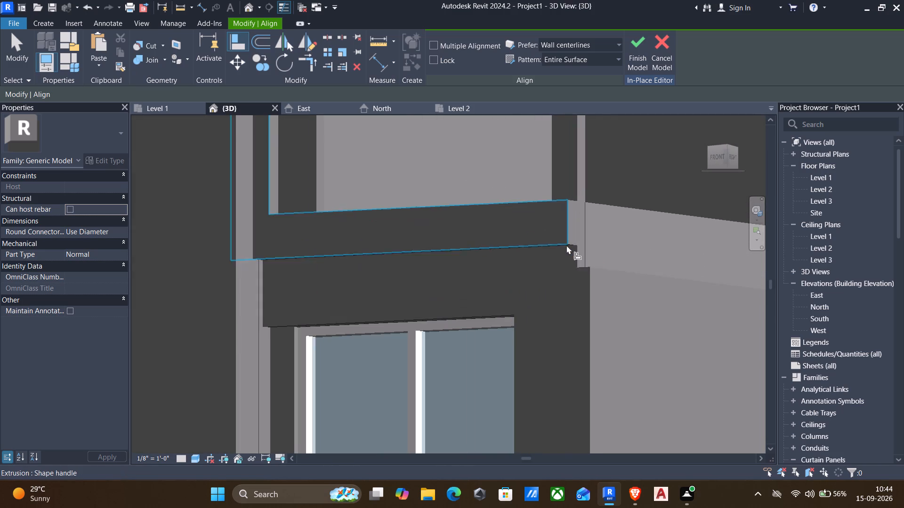
{"action": "left_click", "coordinate": [566, 245]}
{"action": "middle_click_drag", "start_coordinate": [582, 266], "coordinate": [570, 332], "text": "shift"}
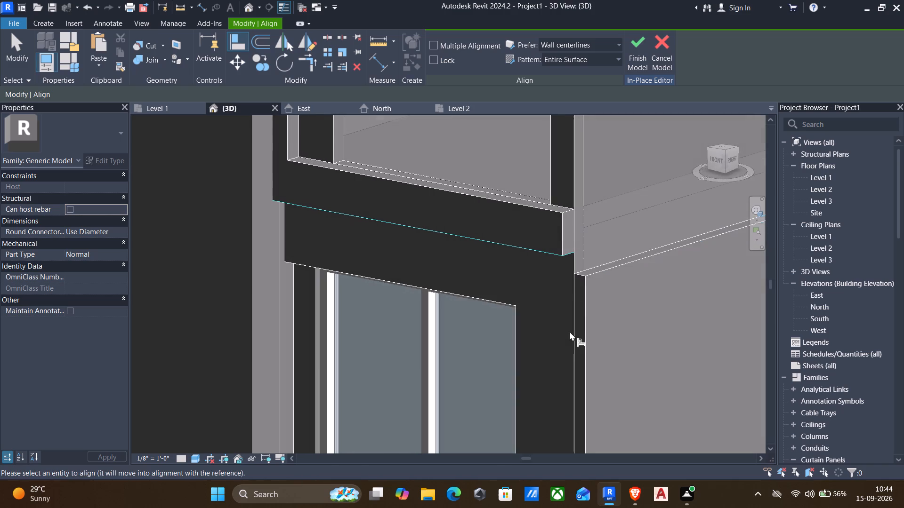
{"action": "left_click", "coordinate": [589, 272]}
{"action": "scroll", "coordinate": [581, 295], "scroll_direction": "down", "scroll_amount": 1, "text": "shift"}
{"action": "middle_click_drag", "start_coordinate": [581, 295], "coordinate": [633, 247], "text": "shift"}
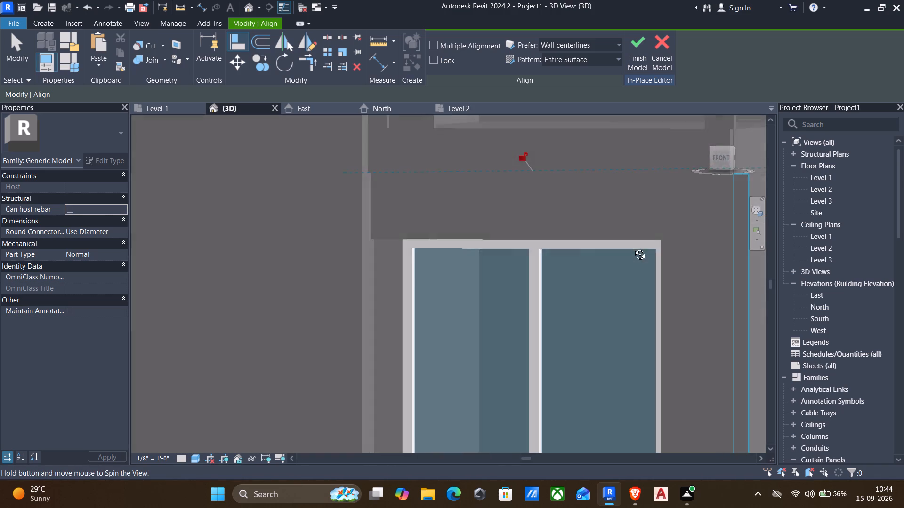
{"action": "middle_click_drag", "start_coordinate": [633, 247], "coordinate": [612, 250], "text": "shift"}
{"action": "scroll", "coordinate": [608, 253], "scroll_direction": "down", "scroll_amount": 2}
{"action": "scroll", "coordinate": [613, 265], "scroll_direction": "down", "scroll_amount": 1, "text": "shift"}
{"action": "middle_click_drag", "start_coordinate": [613, 265], "coordinate": [542, 285], "text": "shift"}
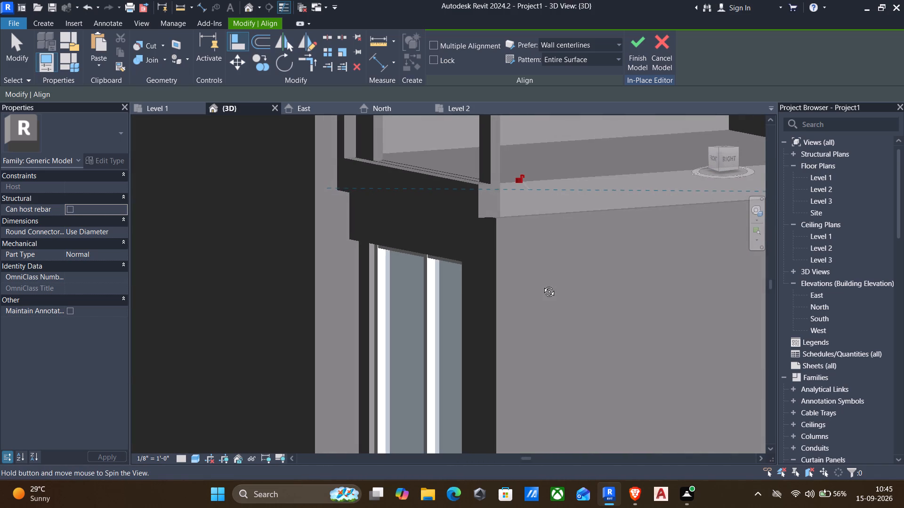
{"action": "middle_click_drag", "start_coordinate": [542, 285], "coordinate": [575, 275], "text": "shift"}
{"action": "key", "text": "Escape"}
Examine the terrace corner from the front and side, where the front band, slab edge, frame and ground-floor side panel meet.
{"action": "scroll", "coordinate": [589, 278], "scroll_direction": "down", "scroll_amount": 3}
{"action": "middle_click_drag", "start_coordinate": [589, 278], "coordinate": [506, 292]}
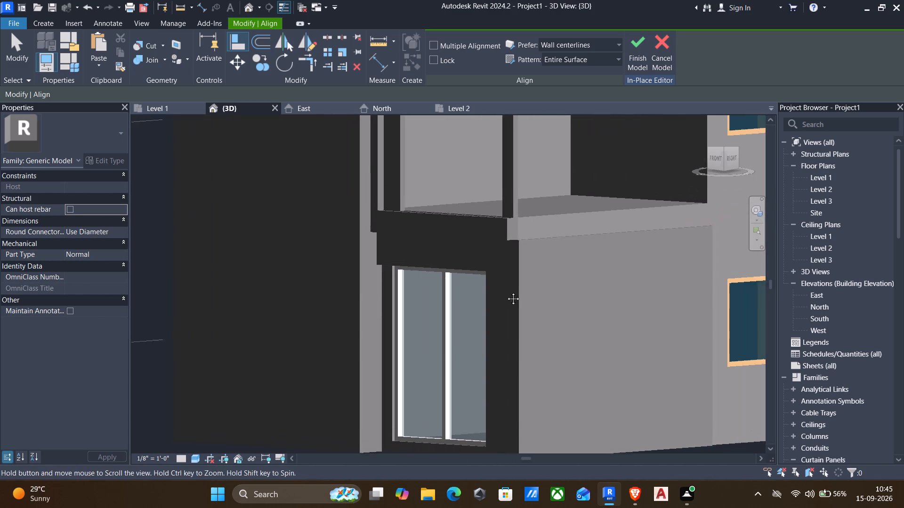
{"action": "middle_click_drag", "start_coordinate": [506, 292], "coordinate": [502, 294]}
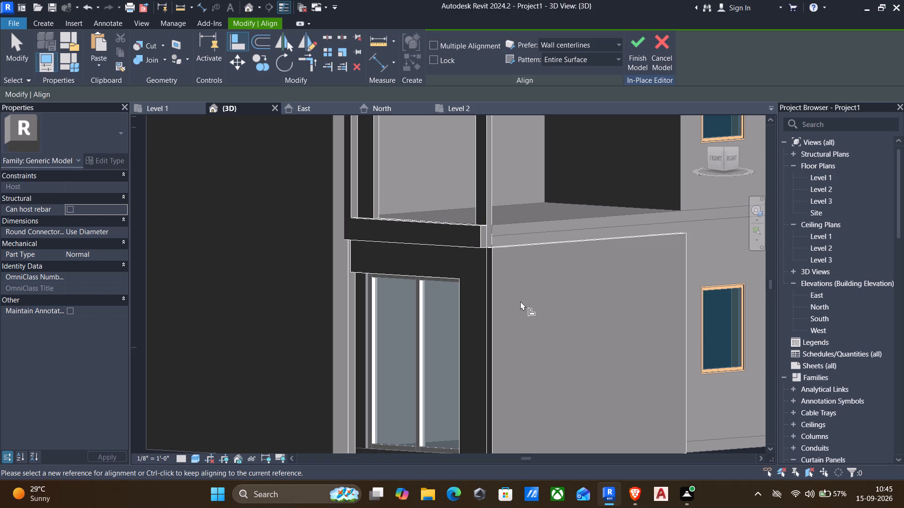
{"action": "scroll", "coordinate": [520, 301], "scroll_direction": "down", "scroll_amount": 2}
{"action": "middle_click", "coordinate": [520, 301]}
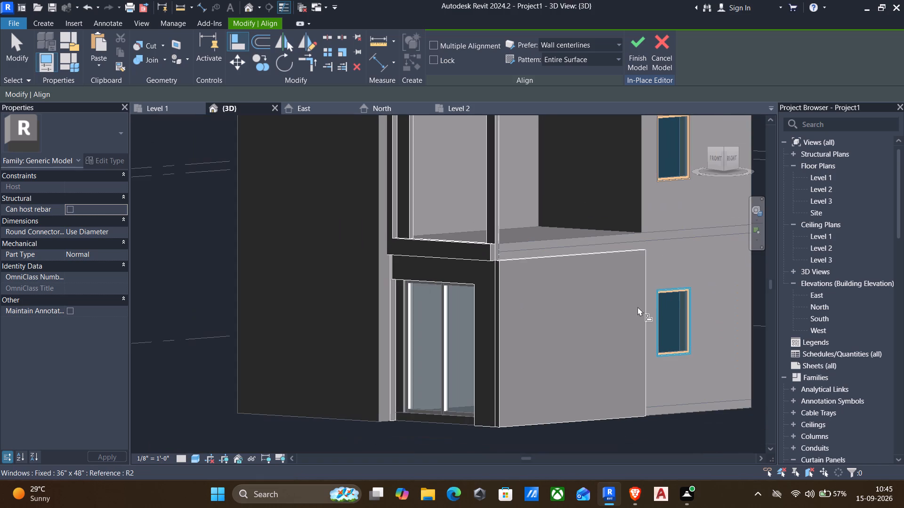
{"action": "key", "text": "Escape"}
{"action": "middle_click_drag", "start_coordinate": [610, 299], "coordinate": [545, 310], "text": "shift"}
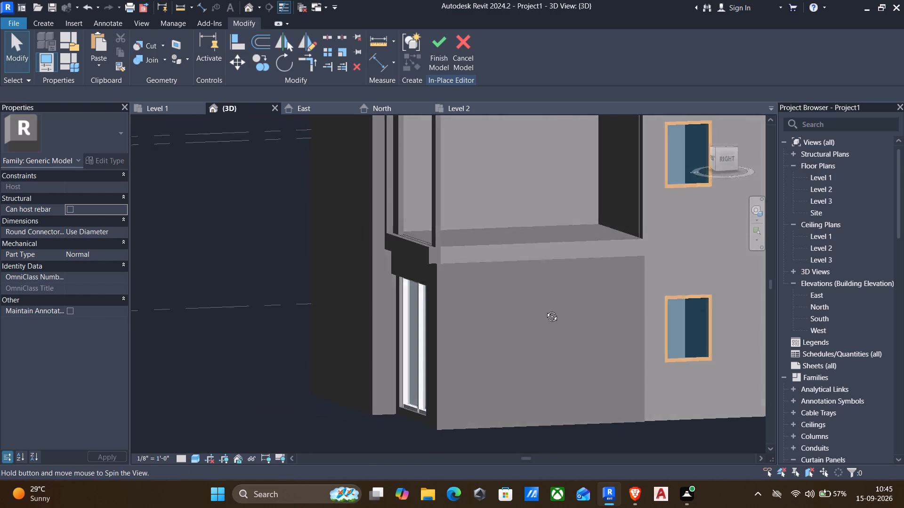
{"action": "middle_click_drag", "start_coordinate": [545, 310], "coordinate": [466, 356], "text": "shift"}
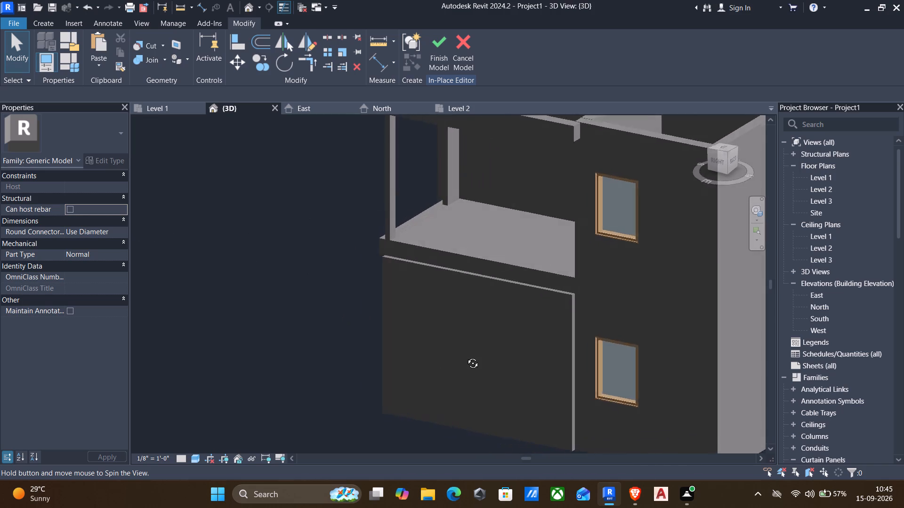
{"action": "middle_click_drag", "start_coordinate": [466, 356], "coordinate": [469, 337], "text": "shift"}
{"action": "scroll", "coordinate": [286, 218], "scroll_direction": "up", "scroll_amount": 4}
{"action": "scroll", "coordinate": [595, 306], "scroll_direction": "up", "scroll_amount": 5}
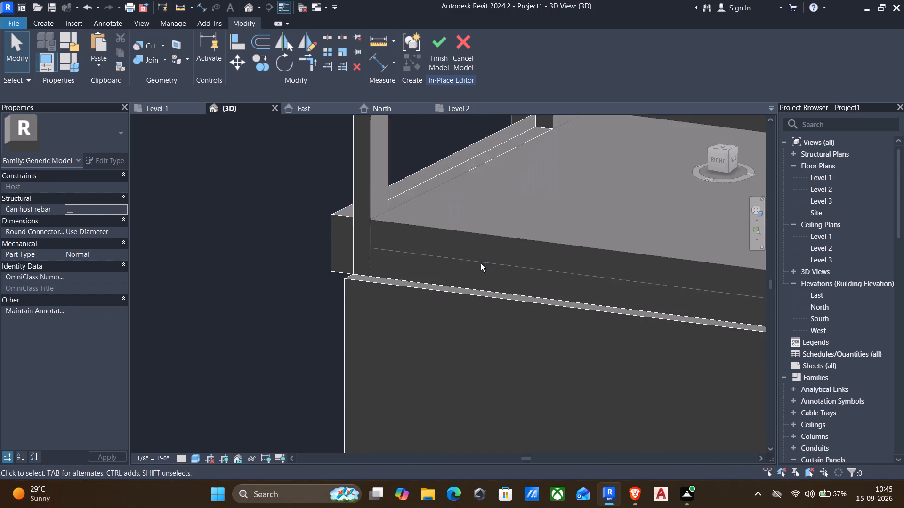
{"action": "middle_click_drag", "start_coordinate": [481, 263], "coordinate": [536, 325], "text": "shift"}
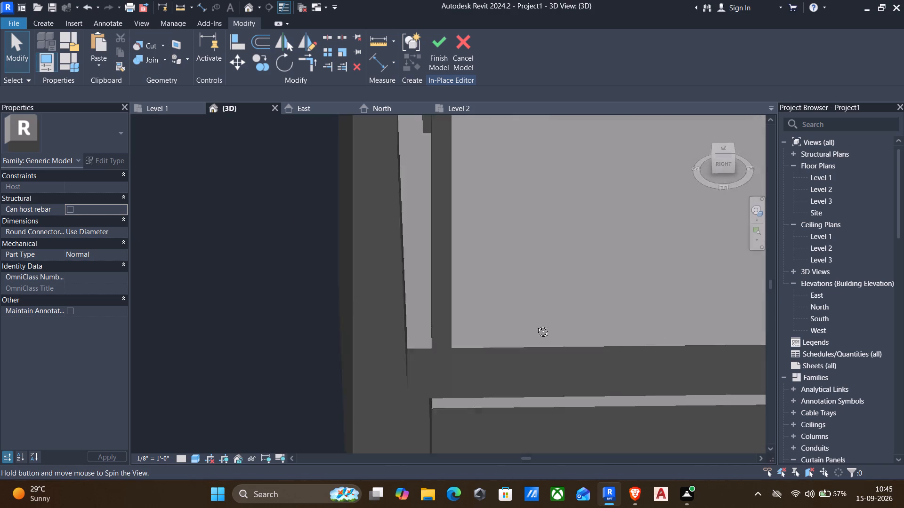
{"action": "middle_click_drag", "start_coordinate": [536, 325], "coordinate": [592, 246], "text": "shift"}
{"action": "scroll", "coordinate": [592, 248], "scroll_direction": "down", "scroll_amount": 2}
{"action": "middle_click_drag", "start_coordinate": [612, 283], "coordinate": [534, 303]}
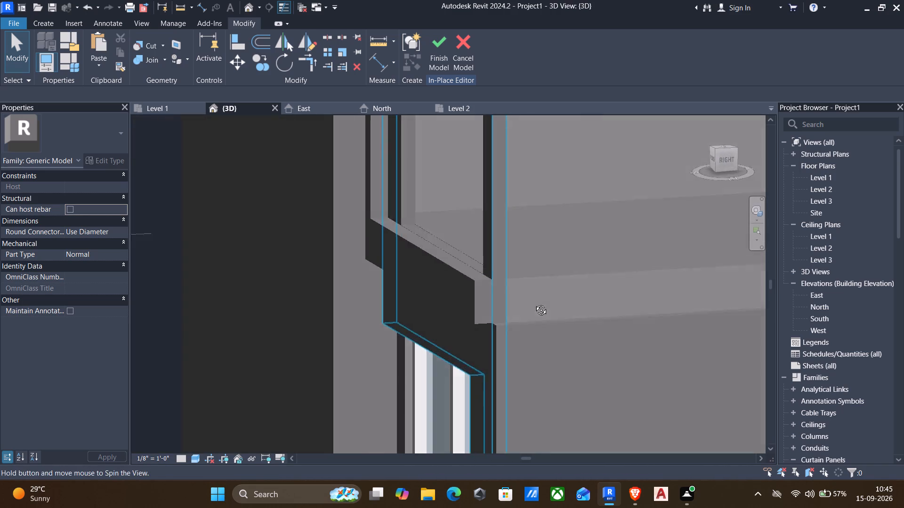
{"action": "middle_click_drag", "start_coordinate": [534, 303], "coordinate": [529, 306]}
{"action": "middle_click_drag", "start_coordinate": [497, 314], "coordinate": [426, 306], "text": "shift"}
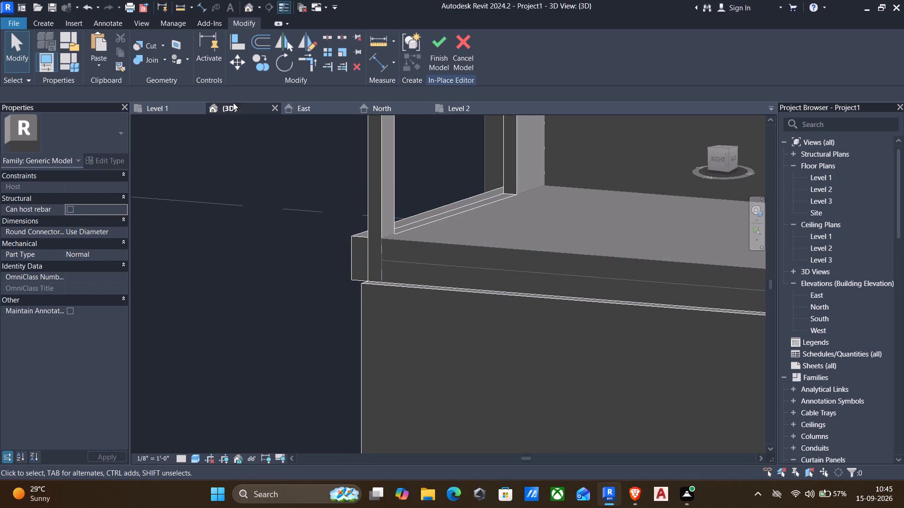
Start a new extrusion of the same kind as the terrace's front band.
{"action": "left_click", "coordinate": [356, 246]}
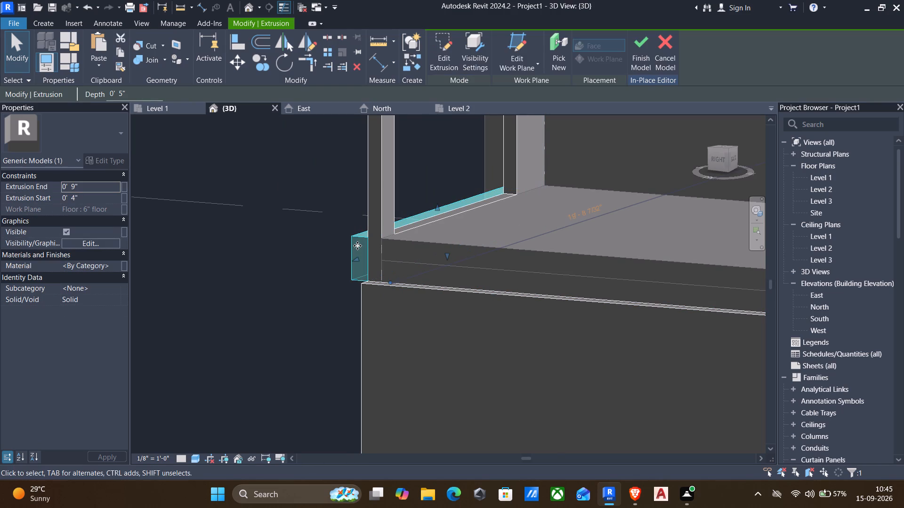
{"action": "type", "text": "cs"}
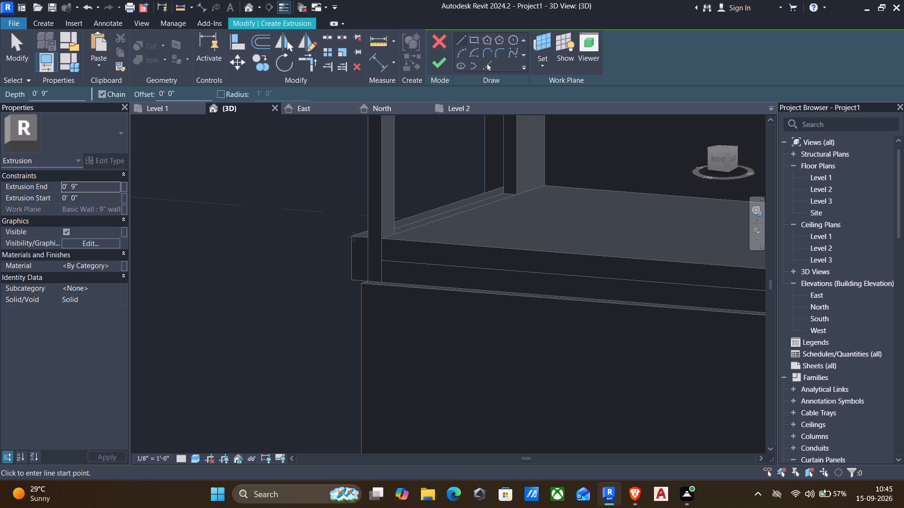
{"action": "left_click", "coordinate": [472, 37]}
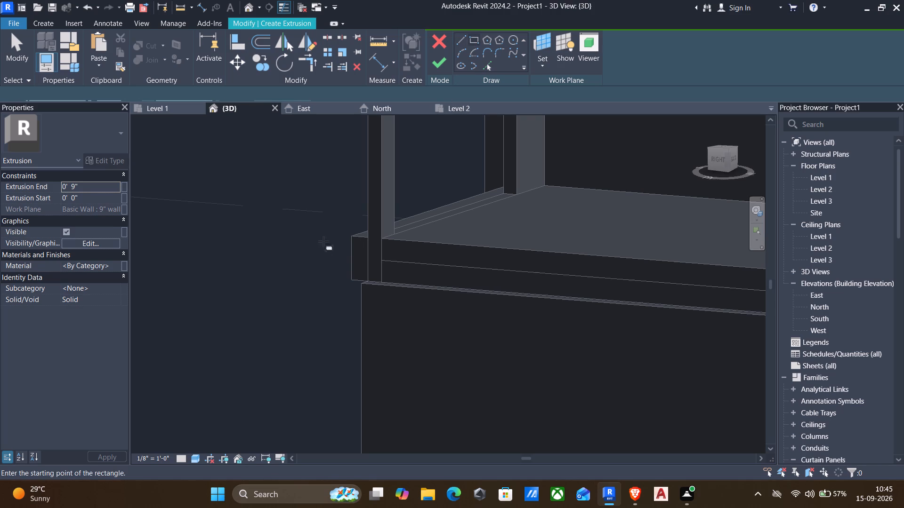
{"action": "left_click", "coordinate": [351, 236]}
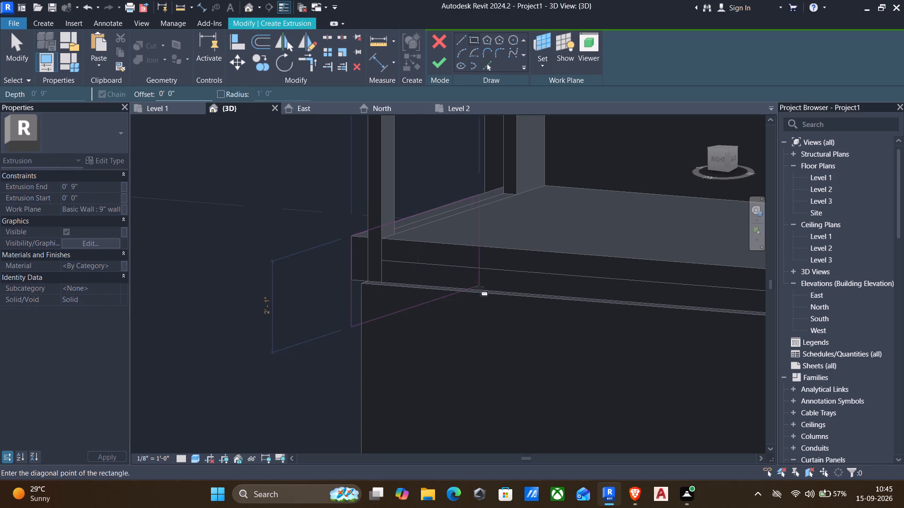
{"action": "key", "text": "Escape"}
Set the new extrusion's work plane to the side face of the terrace's 6" floor slab.
{"action": "left_click", "coordinate": [537, 65]}
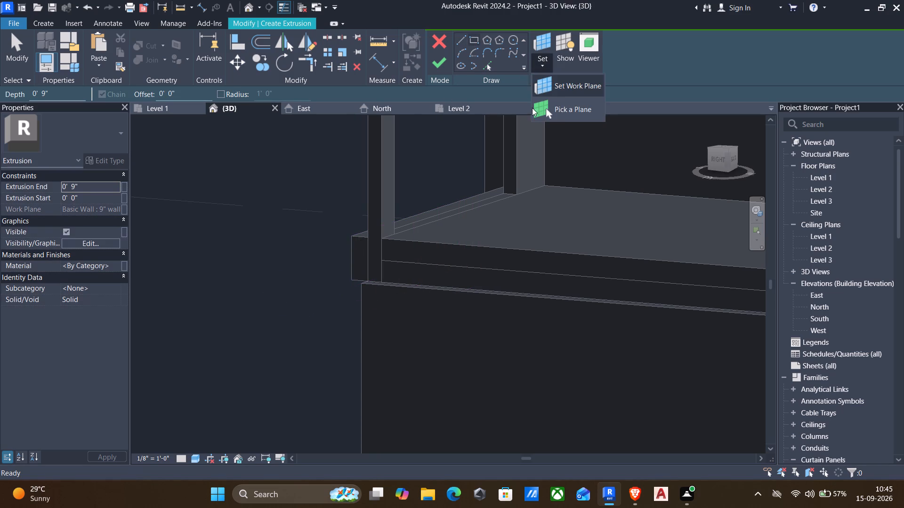
{"action": "left_click", "coordinate": [565, 111]}
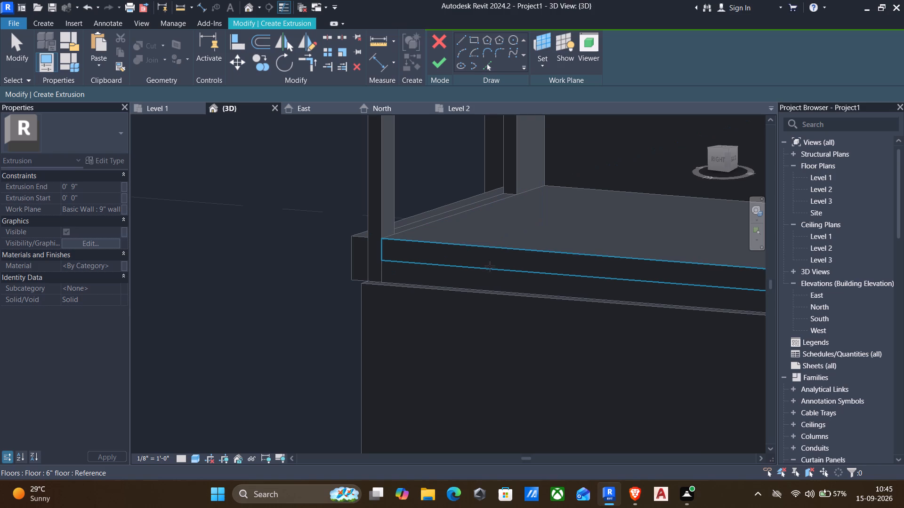
{"action": "left_click", "coordinate": [497, 250]}
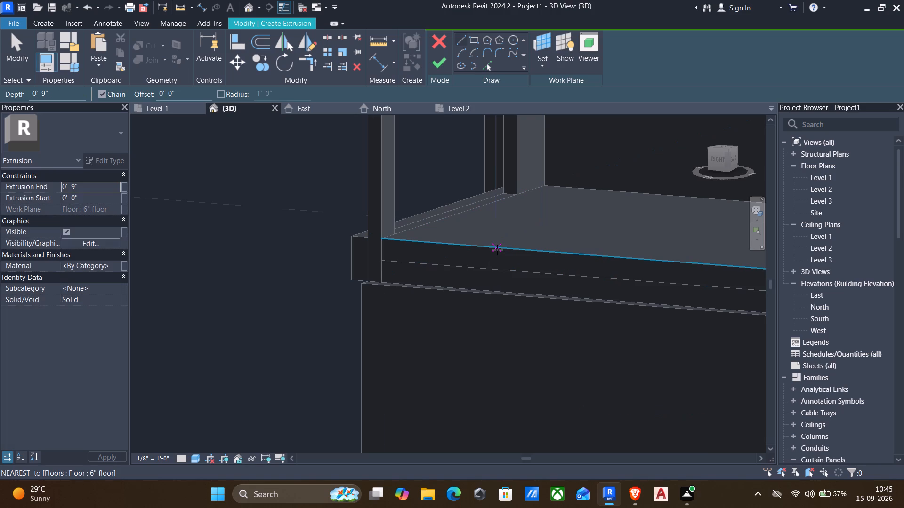
Sketch a rectangle about 13'-6 1/2" by 1'-0" along the terrace slab's side, ending at the side panel's top rear corner, and extrude it 9".
{"action": "left_click", "coordinate": [352, 235]}
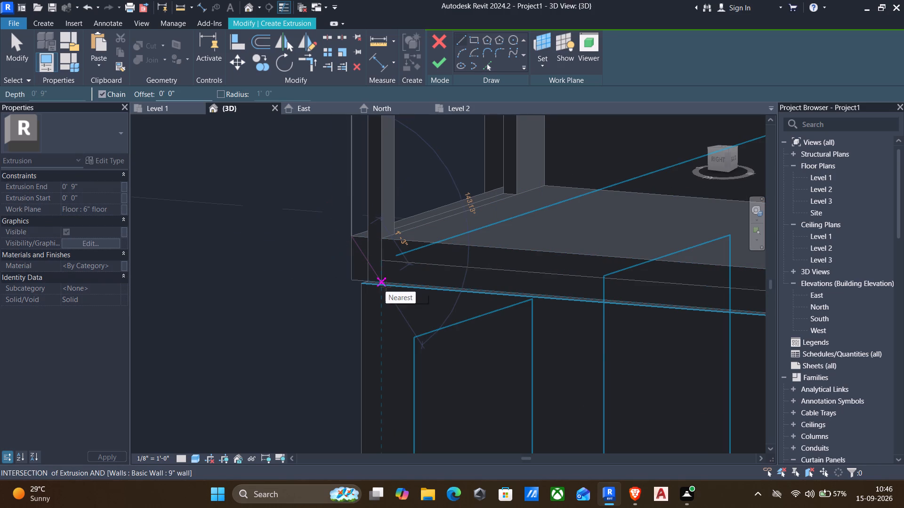
{"action": "key", "text": "Escape"}
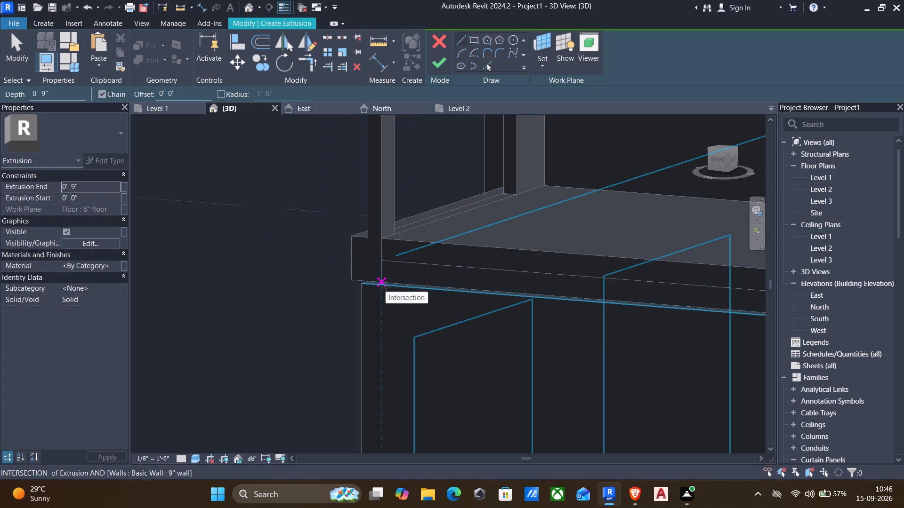
{"action": "left_click", "coordinate": [473, 41]}
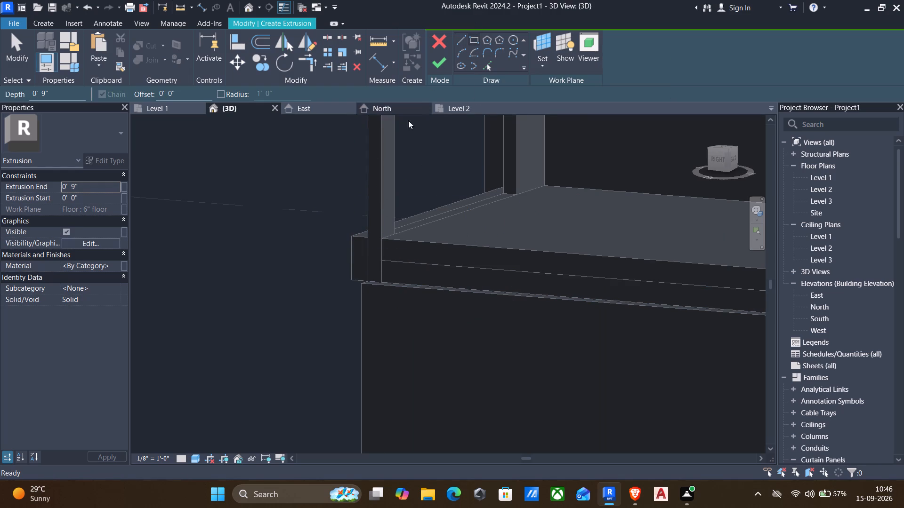
{"action": "left_click_drag", "start_coordinate": [354, 234], "coordinate": [370, 237]}
{"action": "scroll", "coordinate": [406, 253], "scroll_direction": "down", "scroll_amount": 1}
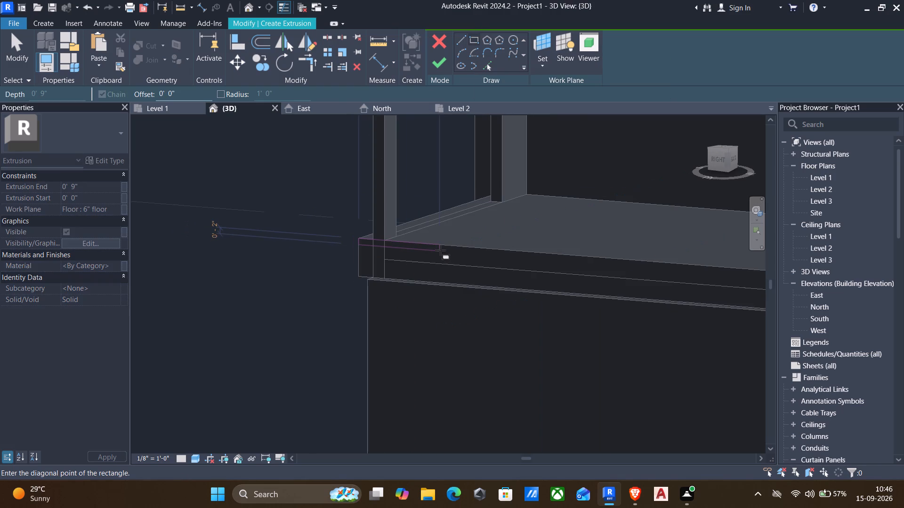
{"action": "middle_click_drag", "start_coordinate": [456, 255], "coordinate": [274, 242]}
{"action": "scroll", "coordinate": [450, 257], "scroll_direction": "down", "scroll_amount": 1}
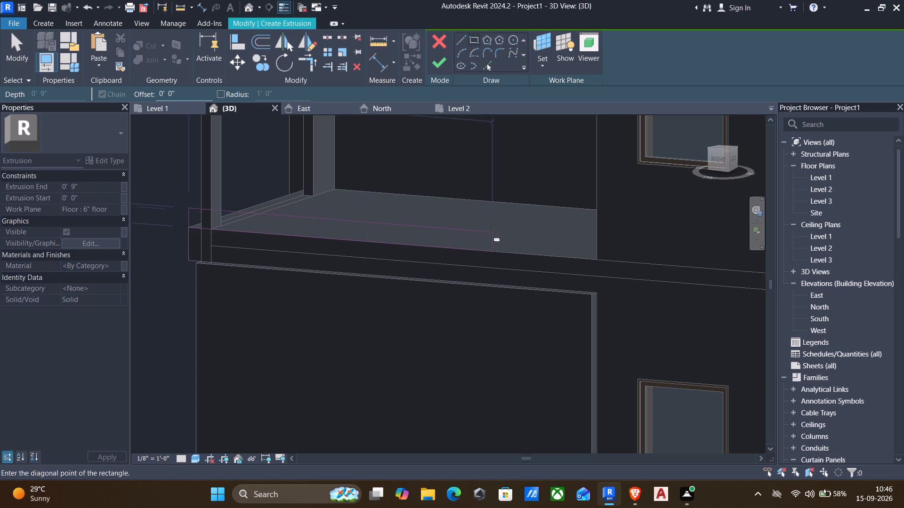
{"action": "scroll", "coordinate": [491, 233], "scroll_direction": "down", "scroll_amount": 2}
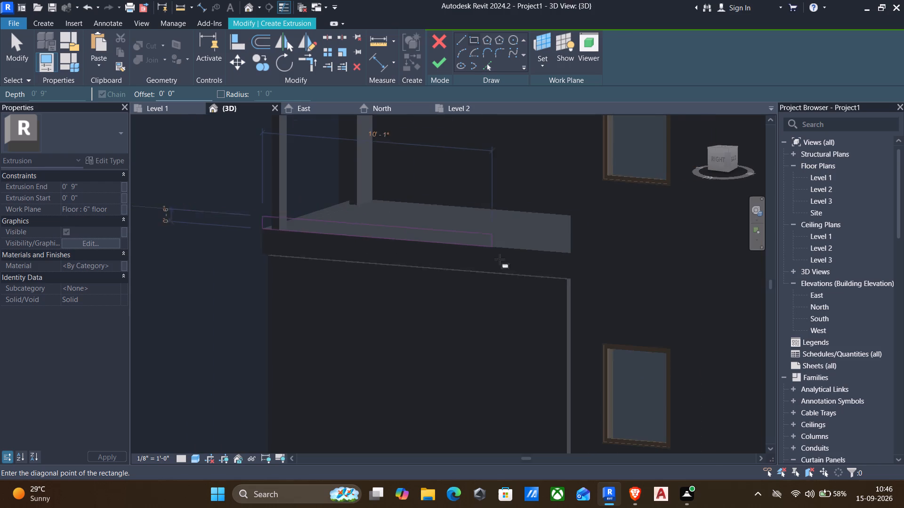
{"action": "middle_click_drag", "start_coordinate": [497, 276], "coordinate": [422, 178]}
{"action": "scroll", "coordinate": [477, 258], "scroll_direction": "down", "scroll_amount": 1}
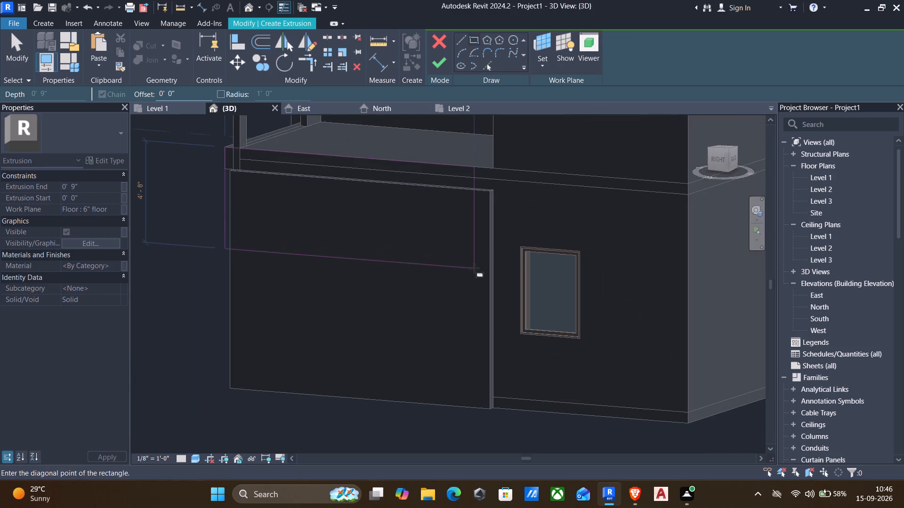
{"action": "middle_click_drag", "start_coordinate": [474, 268], "coordinate": [670, 281], "text": "shift"}
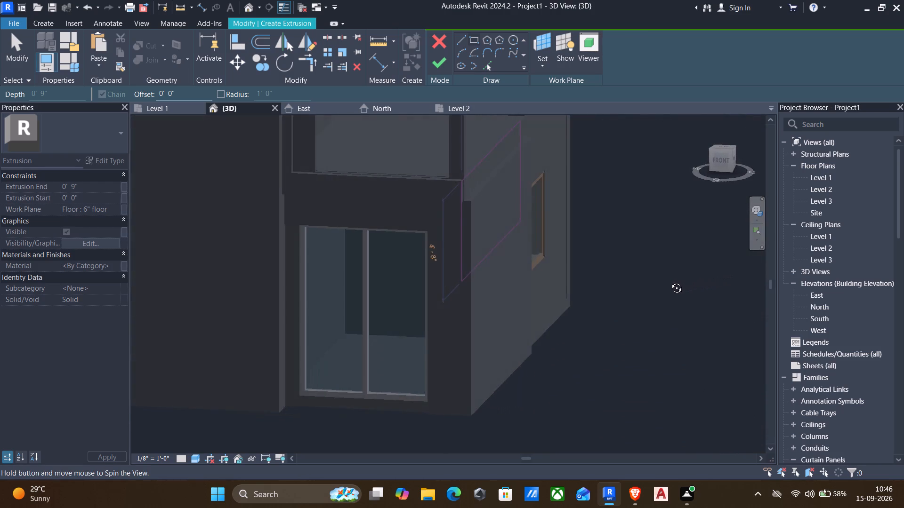
{"action": "middle_click_drag", "start_coordinate": [670, 281], "coordinate": [533, 262], "text": "shift"}
{"action": "middle_click_drag", "start_coordinate": [551, 221], "coordinate": [506, 316]}
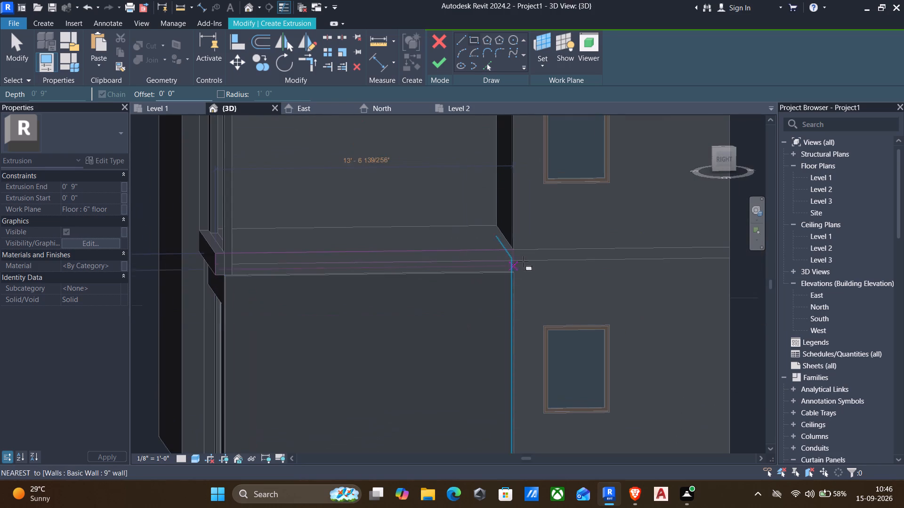
{"action": "scroll", "coordinate": [523, 272], "scroll_direction": "up", "scroll_amount": 1}
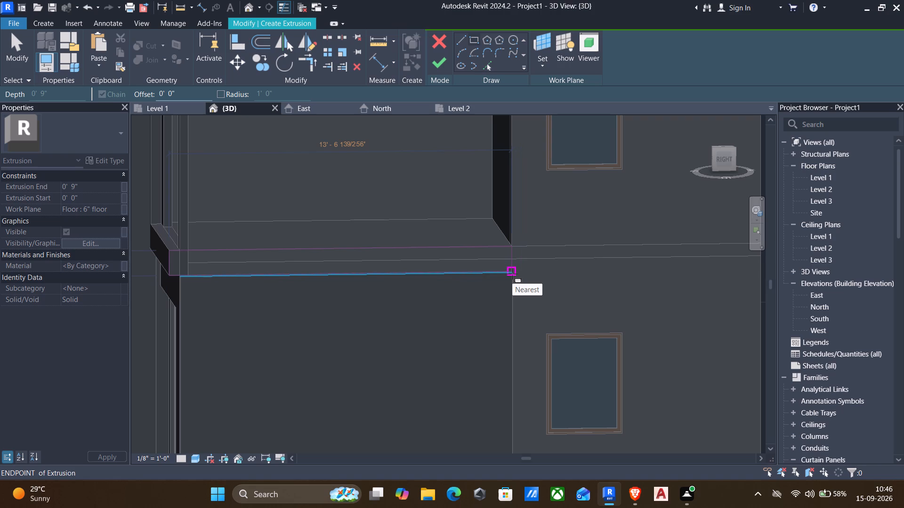
{"action": "left_click", "coordinate": [512, 274]}
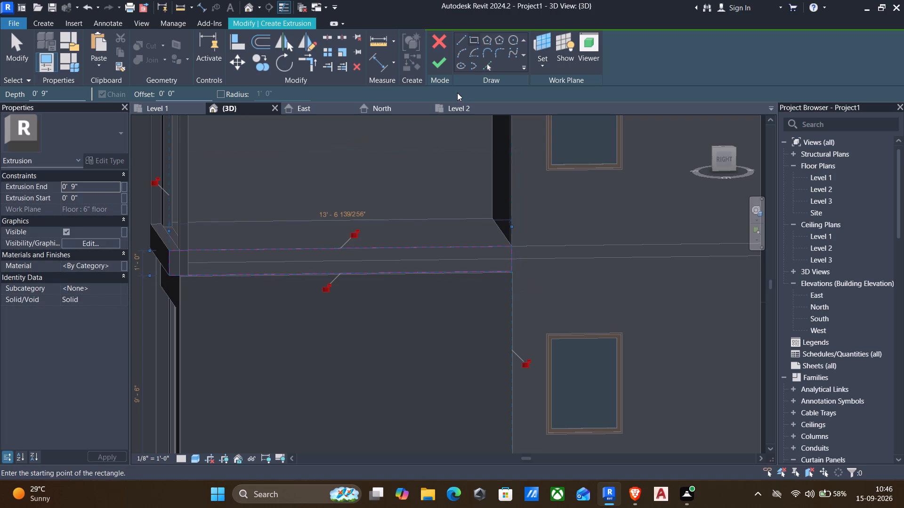
{"action": "left_click", "coordinate": [437, 65]}
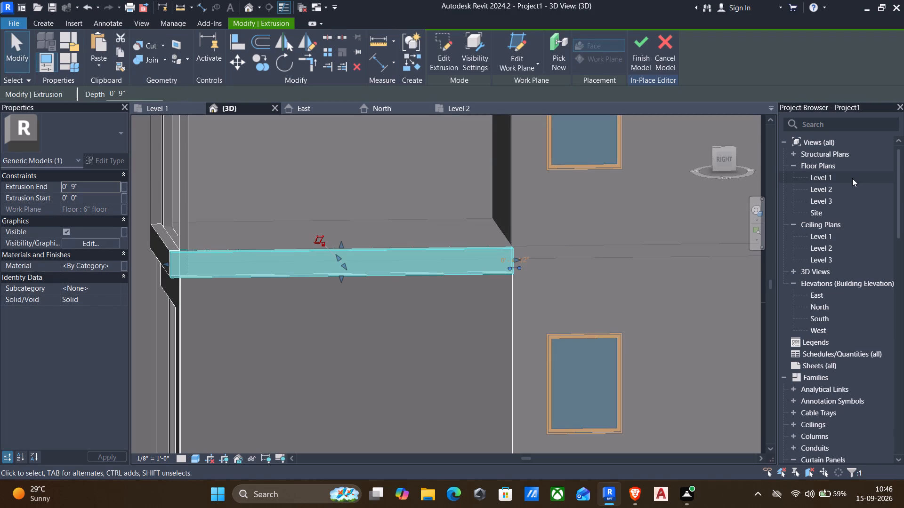
Examine the side band from the front, side and rear, where it meets the front band, terrace floor and side panel.
{"action": "middle_click_drag", "start_coordinate": [830, 276], "coordinate": [876, 269], "text": "shift"}
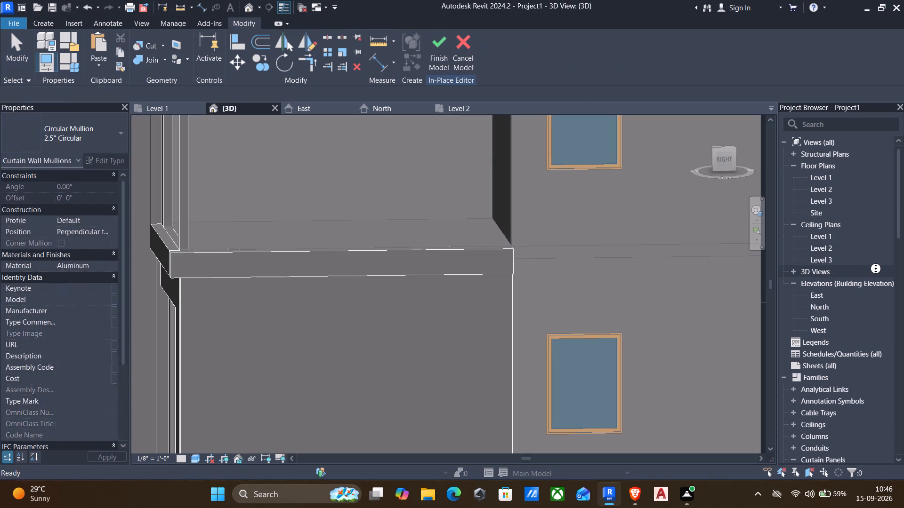
{"action": "middle_click_drag", "start_coordinate": [876, 269], "coordinate": [887, 269], "text": "shift"}
{"action": "scroll", "coordinate": [500, 287], "scroll_direction": "down", "scroll_amount": 2}
{"action": "middle_click_drag", "start_coordinate": [521, 297], "coordinate": [563, 287], "text": "shift"}
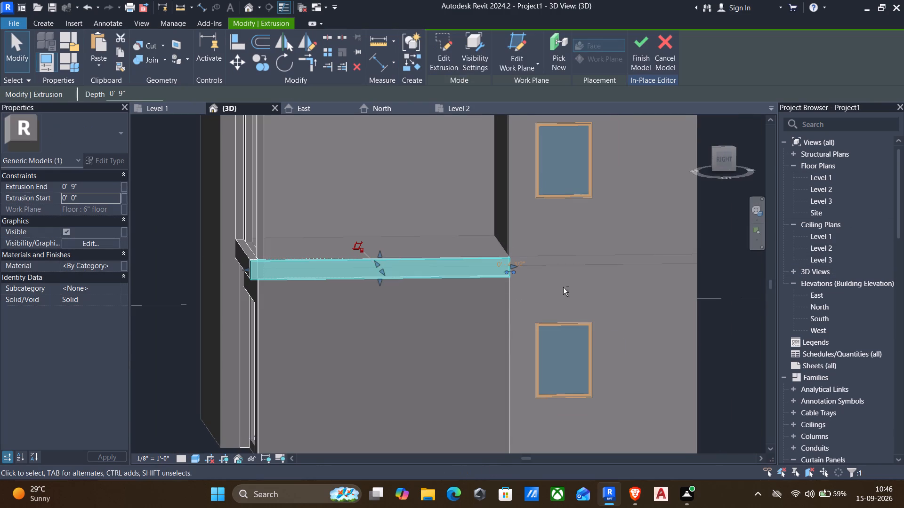
{"action": "middle_click_drag", "start_coordinate": [563, 287], "coordinate": [568, 287], "text": "shift"}
{"action": "key", "text": "Escape"}
{"action": "middle_click_drag", "start_coordinate": [324, 339], "coordinate": [446, 372], "text": "shift"}
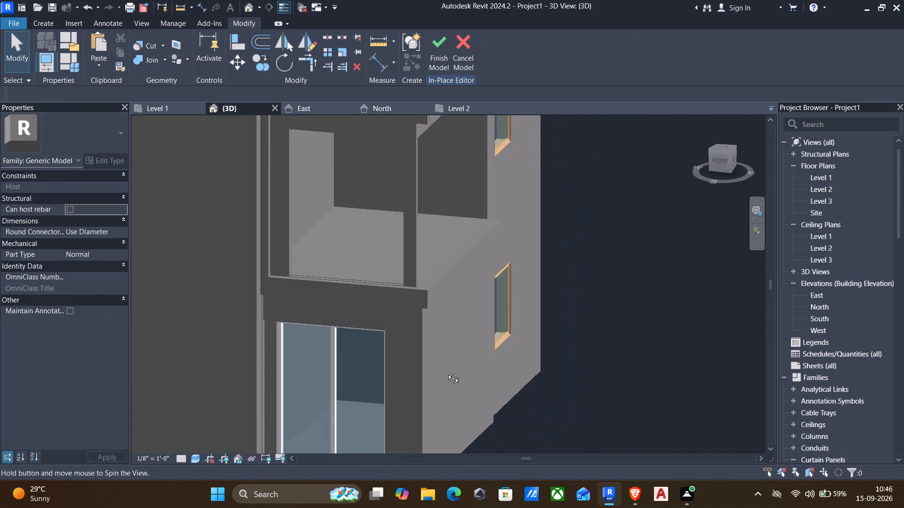
{"action": "middle_click_drag", "start_coordinate": [446, 372], "coordinate": [379, 380], "text": "shift"}
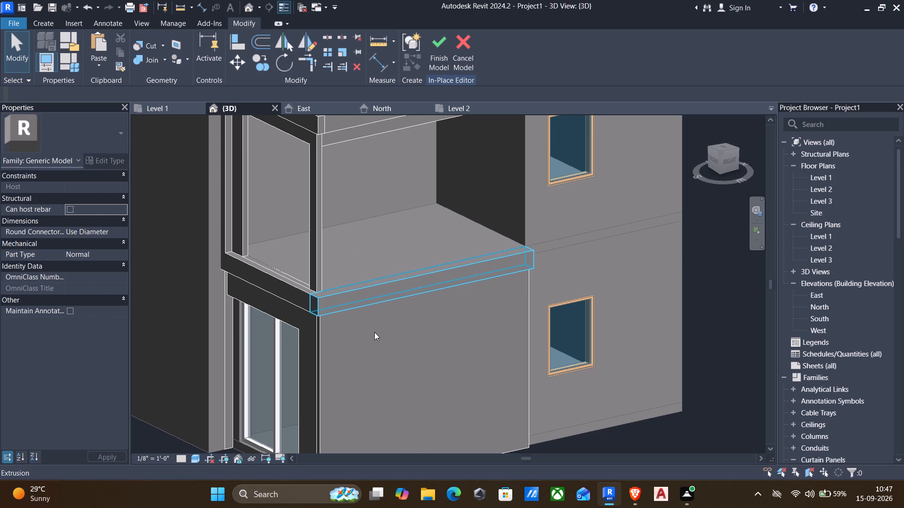
{"action": "middle_click_drag", "start_coordinate": [375, 333], "coordinate": [394, 227], "text": "shift"}
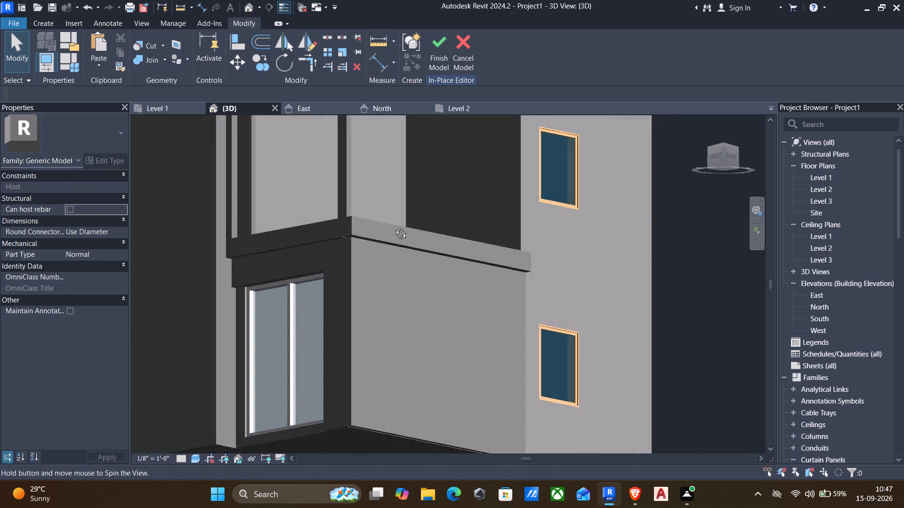
{"action": "middle_click_drag", "start_coordinate": [394, 227], "coordinate": [525, 237], "text": "shift"}
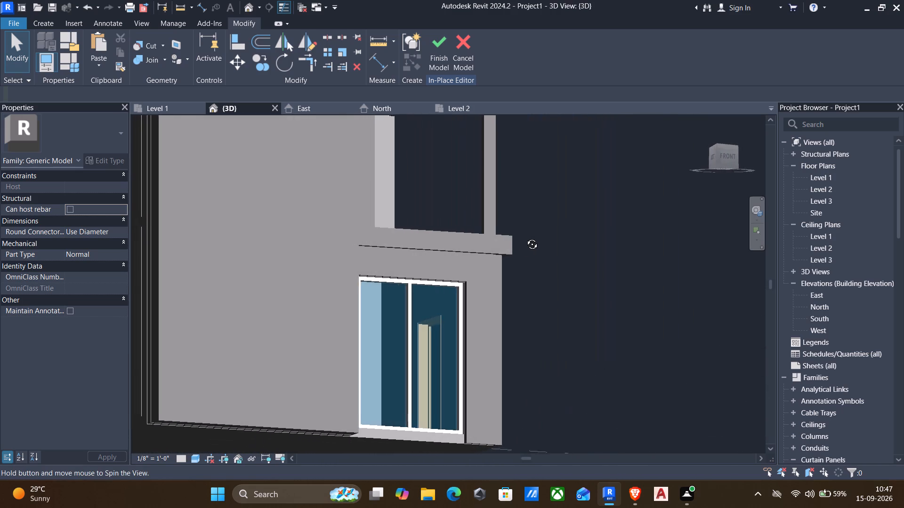
{"action": "middle_click_drag", "start_coordinate": [525, 237], "coordinate": [469, 256], "text": "shift"}
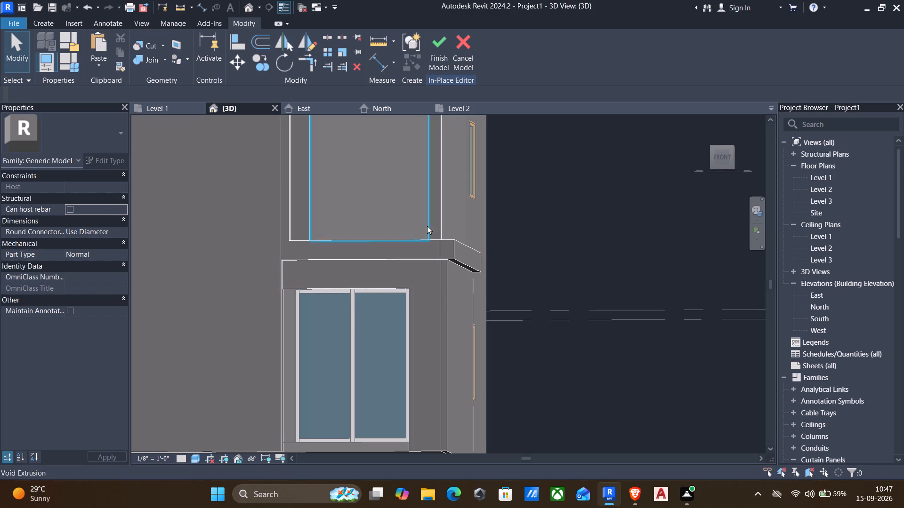
{"action": "middle_click_drag", "start_coordinate": [470, 271], "coordinate": [336, 293], "text": "shift"}
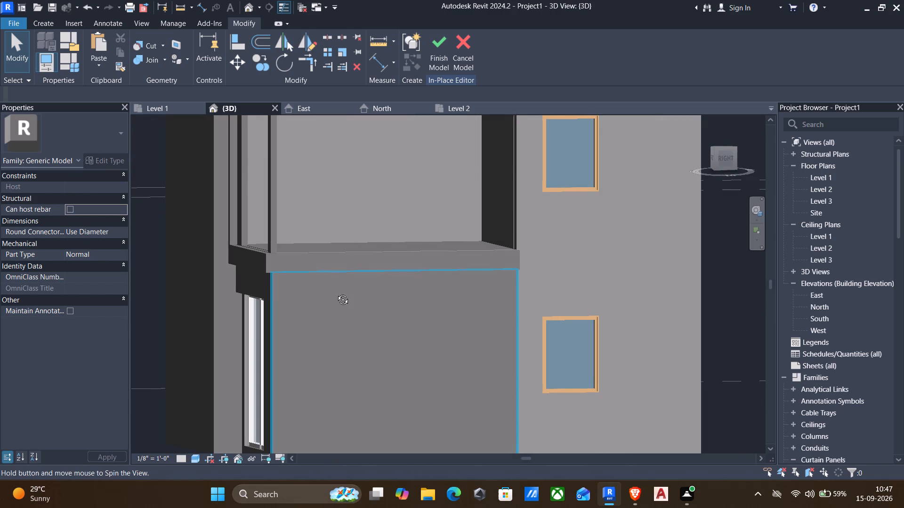
{"action": "middle_click_drag", "start_coordinate": [336, 293], "coordinate": [278, 313], "text": "shift"}
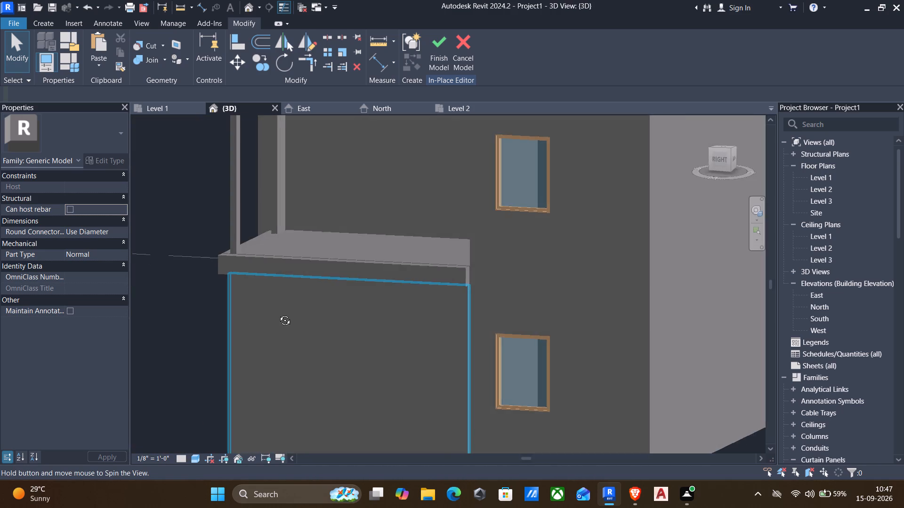
{"action": "middle_click_drag", "start_coordinate": [278, 313], "coordinate": [461, 285], "text": "shift"}
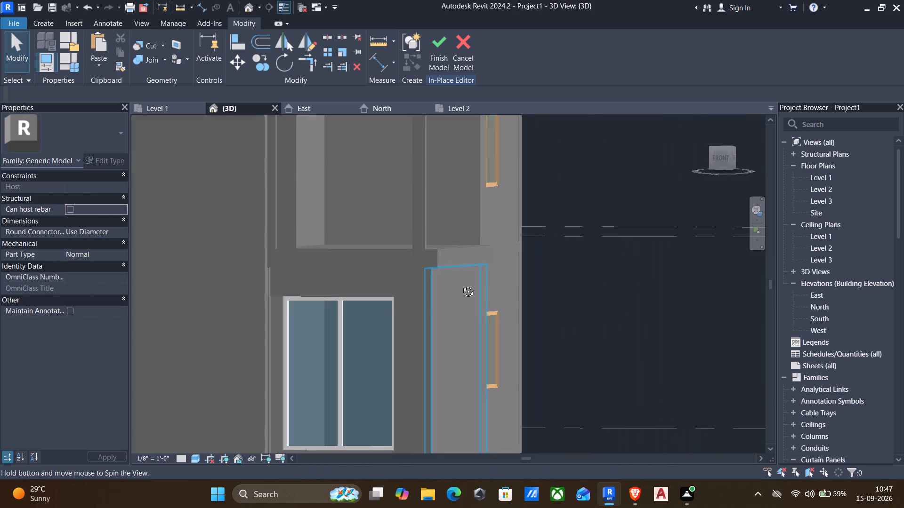
{"action": "middle_click_drag", "start_coordinate": [461, 285], "coordinate": [462, 285], "text": "shift"}
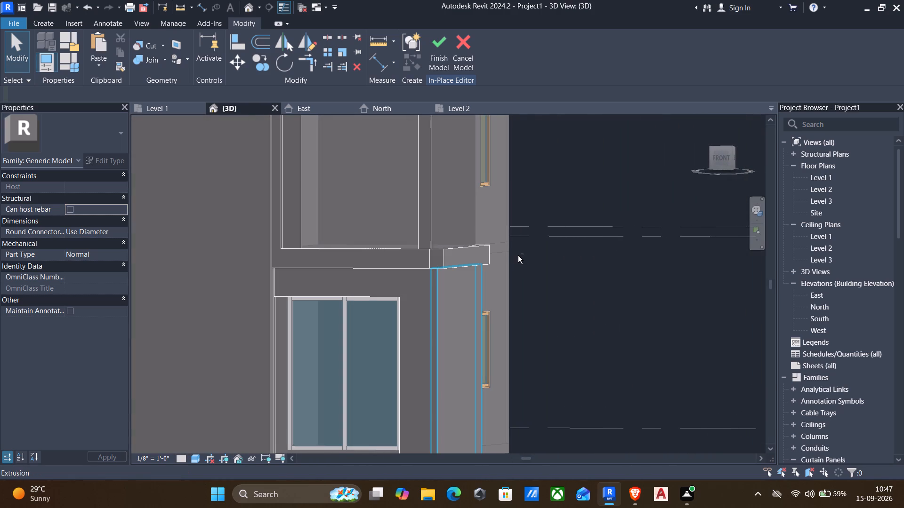
{"action": "middle_click_drag", "start_coordinate": [536, 259], "coordinate": [286, 272], "text": "shift"}
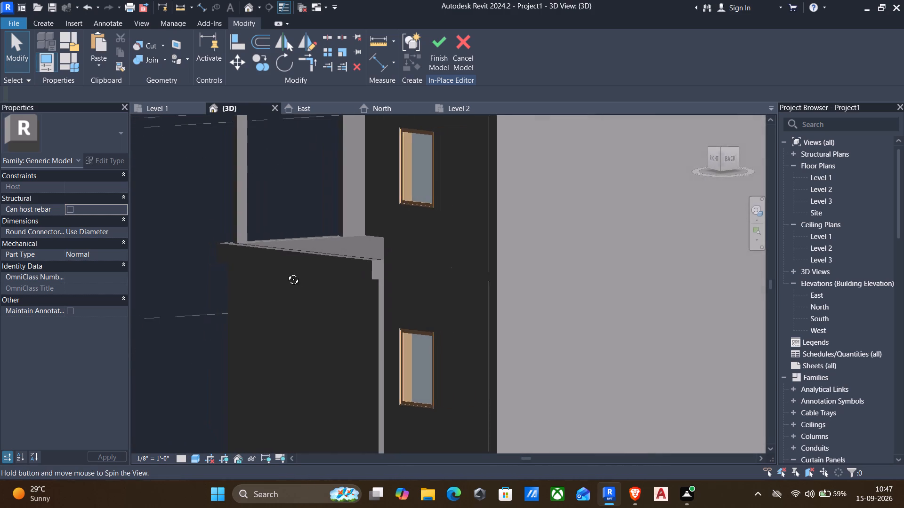
{"action": "middle_click_drag", "start_coordinate": [286, 272], "coordinate": [421, 344], "text": "shift"}
{"action": "scroll", "coordinate": [468, 291], "scroll_direction": "up", "scroll_amount": 4}
{"action": "scroll", "coordinate": [441, 251], "scroll_direction": "up", "scroll_amount": 3}
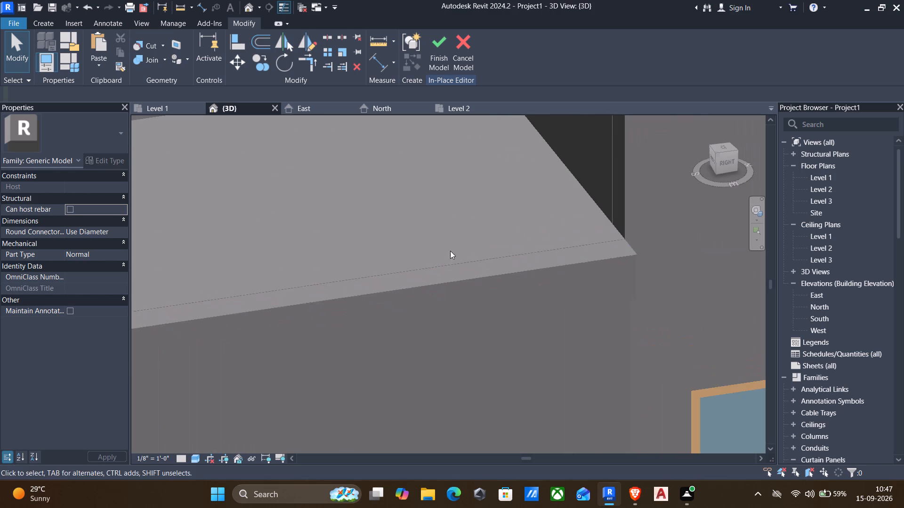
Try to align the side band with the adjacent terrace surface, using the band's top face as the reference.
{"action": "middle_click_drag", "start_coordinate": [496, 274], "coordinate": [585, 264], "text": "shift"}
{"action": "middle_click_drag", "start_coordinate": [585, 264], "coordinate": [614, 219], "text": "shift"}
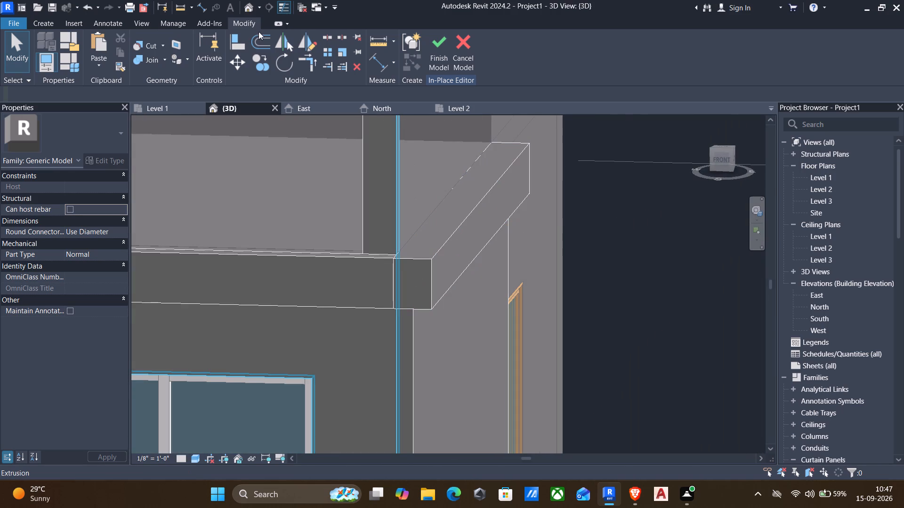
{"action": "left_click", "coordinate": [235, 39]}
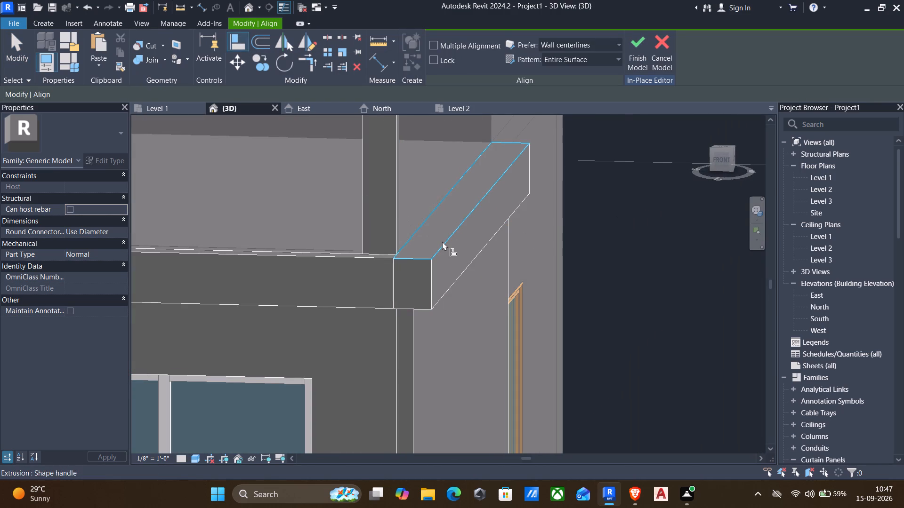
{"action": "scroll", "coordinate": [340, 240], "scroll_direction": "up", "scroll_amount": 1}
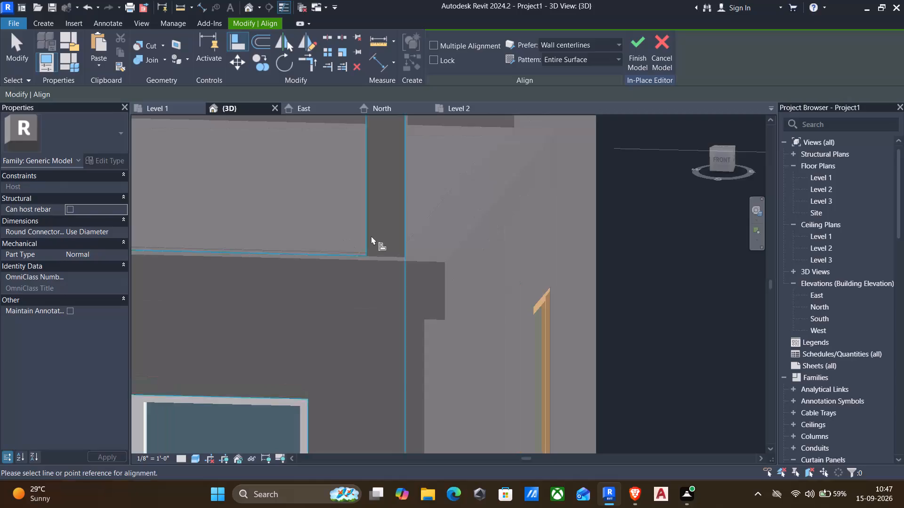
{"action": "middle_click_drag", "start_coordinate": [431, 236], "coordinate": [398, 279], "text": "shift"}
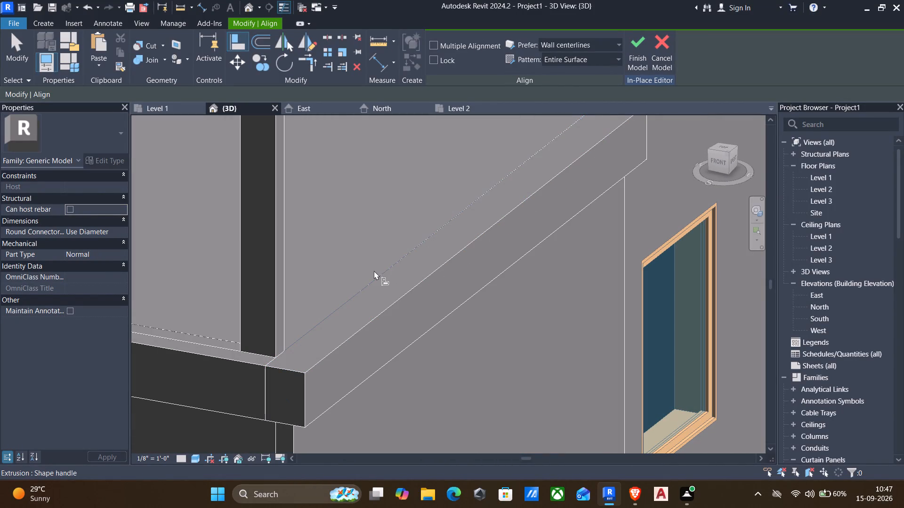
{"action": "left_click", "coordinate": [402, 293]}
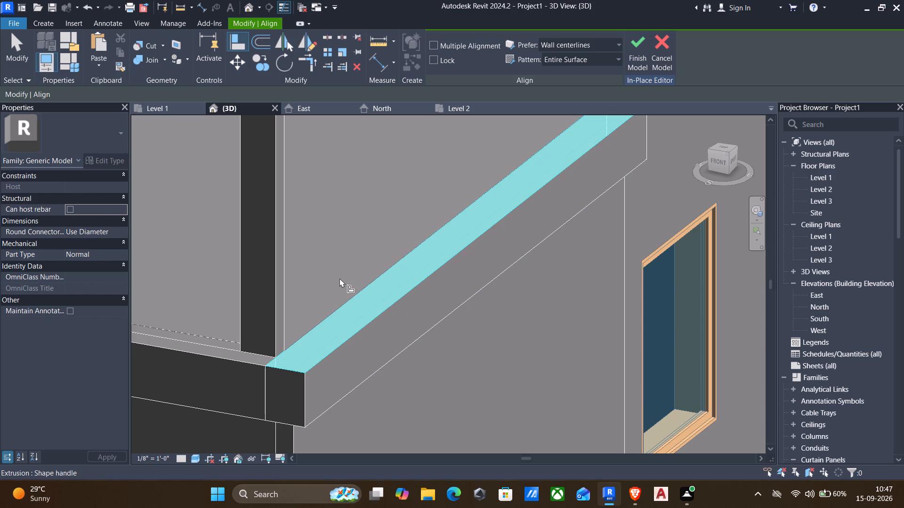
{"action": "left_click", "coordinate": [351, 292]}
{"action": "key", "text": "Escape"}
Examine how the side band projects past the side panel at the terrace's front and rear corners.
{"action": "scroll", "coordinate": [393, 325], "scroll_direction": "down", "scroll_amount": 1}
{"action": "middle_click_drag", "start_coordinate": [443, 349], "coordinate": [379, 301], "text": "shift"}
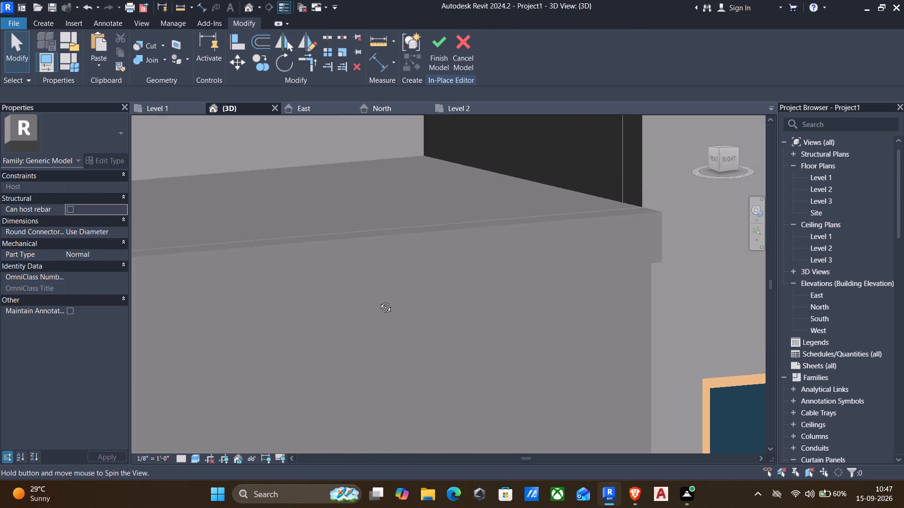
{"action": "middle_click_drag", "start_coordinate": [379, 301], "coordinate": [485, 278], "text": "shift"}
{"action": "scroll", "coordinate": [477, 278], "scroll_direction": "down", "scroll_amount": 2}
{"action": "middle_click_drag", "start_coordinate": [461, 318], "coordinate": [638, 277], "text": "shift"}
{"action": "scroll", "coordinate": [483, 313], "scroll_direction": "down", "scroll_amount": 1, "text": "shift"}
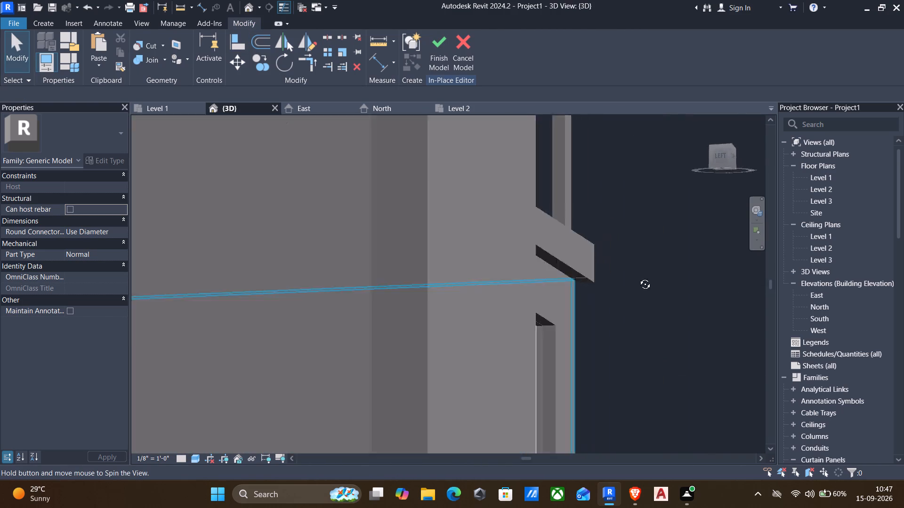
{"action": "middle_click_drag", "start_coordinate": [638, 277], "coordinate": [559, 290], "text": "shift"}
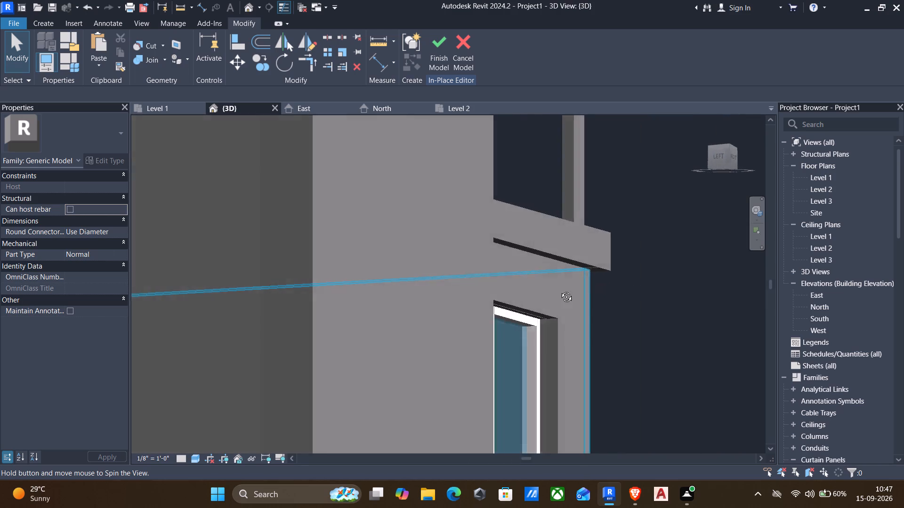
{"action": "middle_click_drag", "start_coordinate": [559, 290], "coordinate": [575, 326], "text": "shift"}
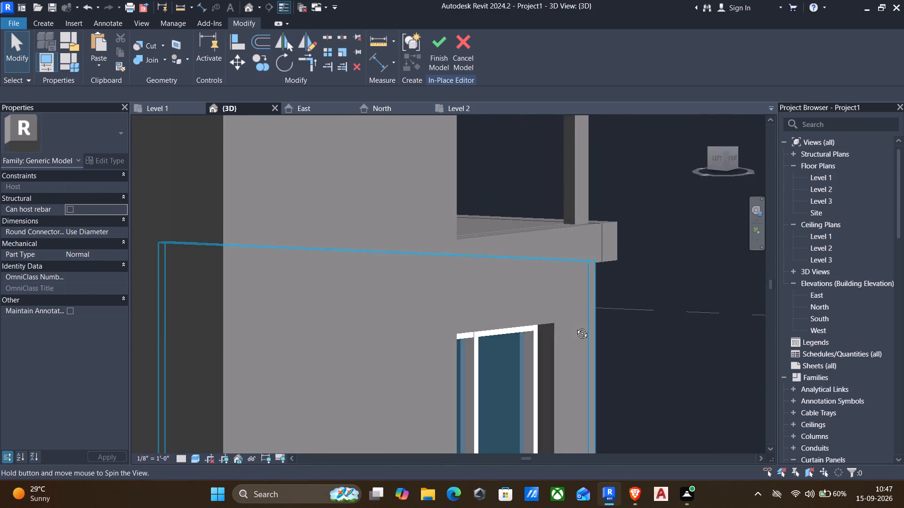
{"action": "middle_click_drag", "start_coordinate": [575, 326], "coordinate": [444, 350], "text": "shift"}
{"action": "scroll", "coordinate": [468, 350], "scroll_direction": "down", "scroll_amount": 2}
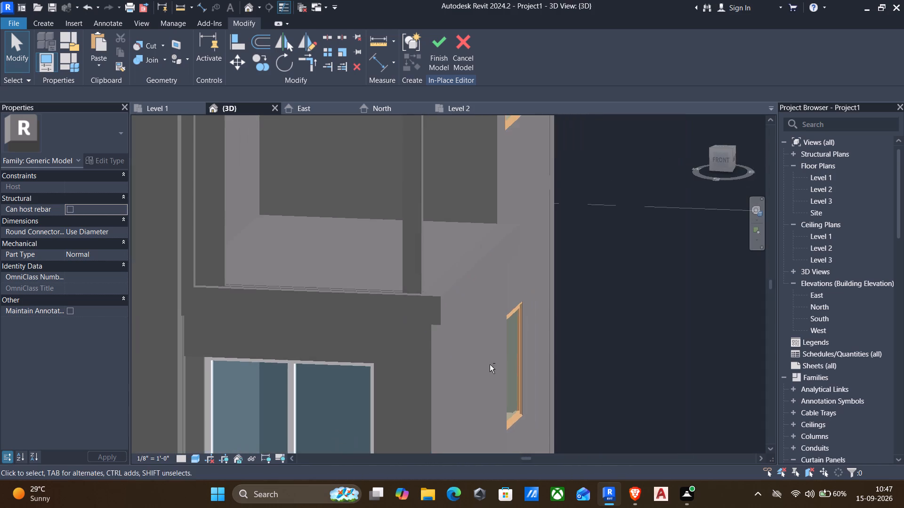
Examine the terrace slab's front and side bands and the parapet bands above from the front and side.
{"action": "middle_click_drag", "start_coordinate": [490, 365], "coordinate": [483, 316], "text": "shift"}
{"action": "scroll", "coordinate": [480, 310], "scroll_direction": "down", "scroll_amount": 2}
{"action": "left_click_drag", "start_coordinate": [489, 313], "coordinate": [489, 341]}
{"action": "middle_click_drag", "start_coordinate": [489, 313], "coordinate": [493, 357], "text": "shift"}
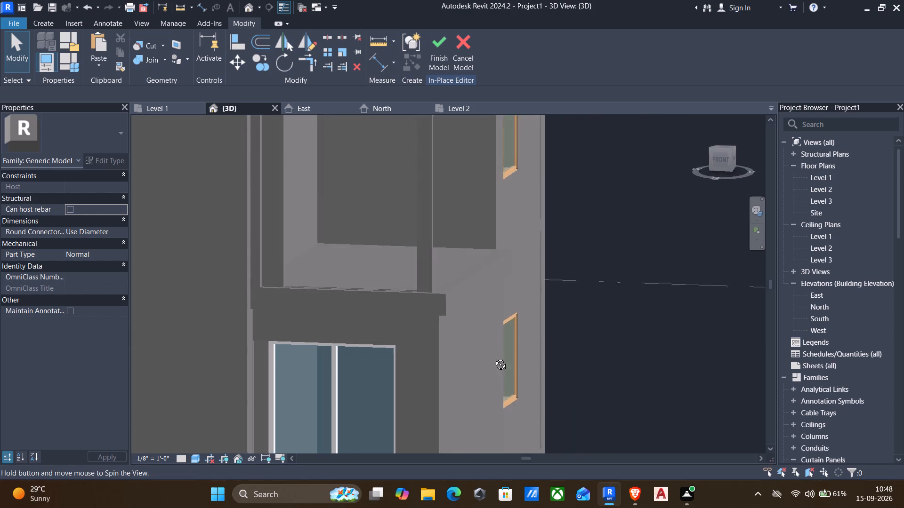
{"action": "middle_click_drag", "start_coordinate": [493, 357], "coordinate": [504, 389], "text": "shift"}
{"action": "left_click", "coordinate": [482, 358]}
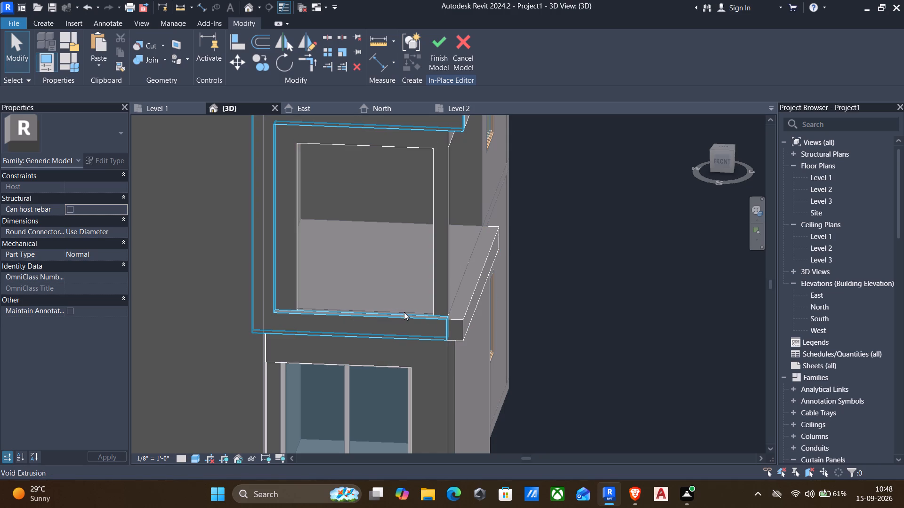
{"action": "middle_click_drag", "start_coordinate": [421, 275], "coordinate": [376, 282], "text": "shift"}
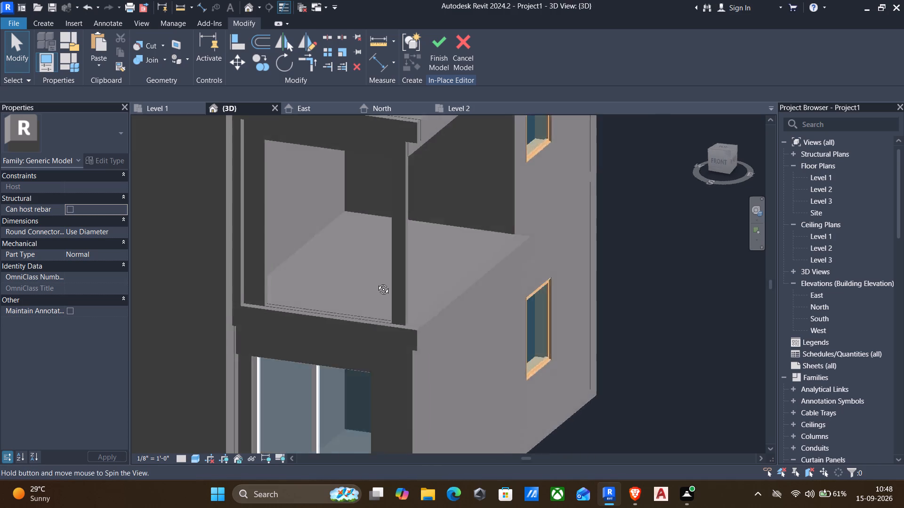
{"action": "middle_click_drag", "start_coordinate": [376, 282], "coordinate": [266, 291], "text": "shift"}
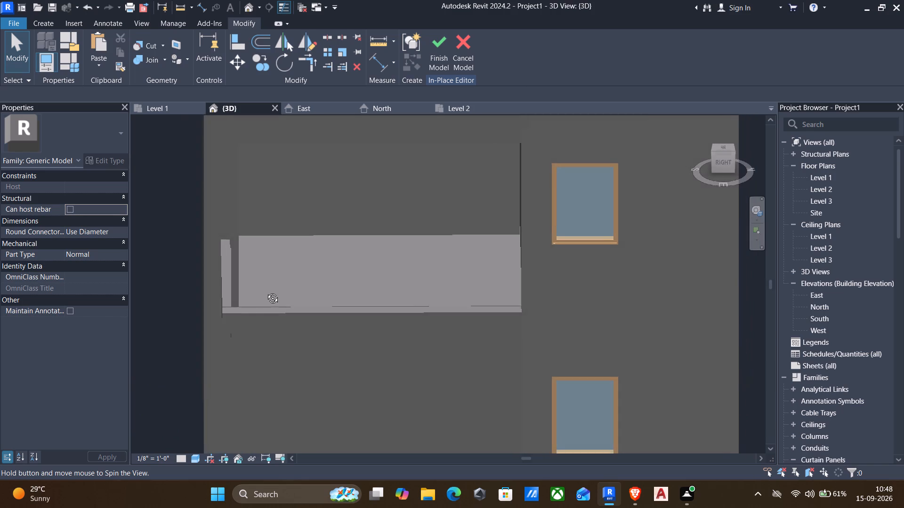
{"action": "middle_click_drag", "start_coordinate": [266, 291], "coordinate": [259, 302], "text": "shift"}
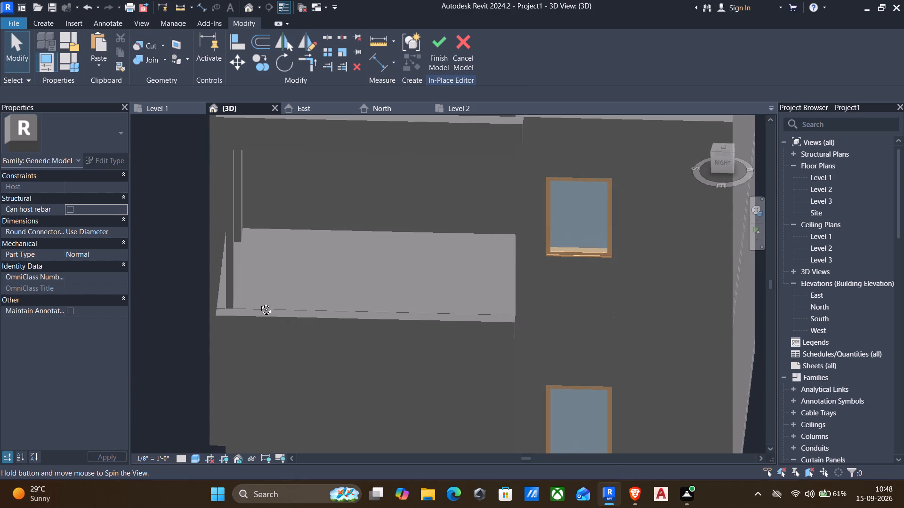
{"action": "middle_click_drag", "start_coordinate": [259, 302], "coordinate": [276, 299], "text": "shift"}
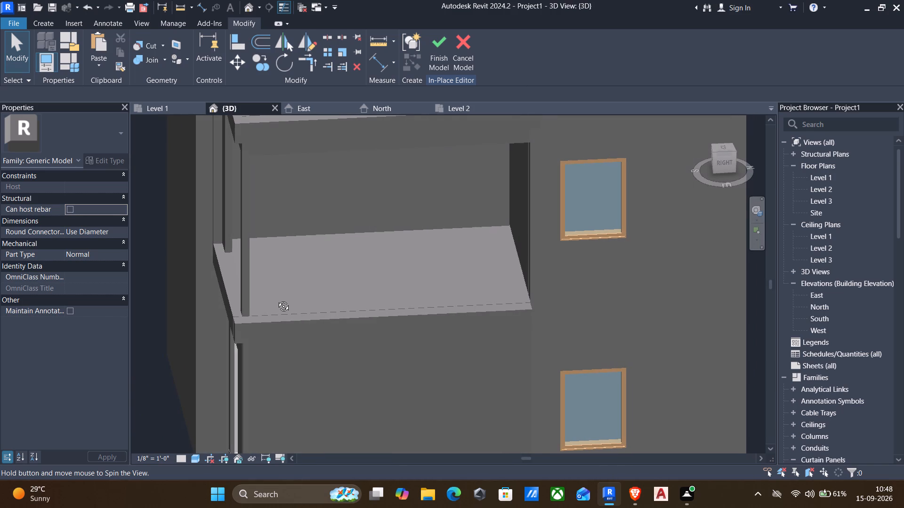
{"action": "middle_click_drag", "start_coordinate": [276, 299], "coordinate": [275, 299], "text": "shift"}
{"action": "middle_click_drag", "start_coordinate": [275, 299], "coordinate": [304, 286], "text": "shift"}
{"action": "scroll", "coordinate": [401, 268], "scroll_direction": "down", "scroll_amount": 2}
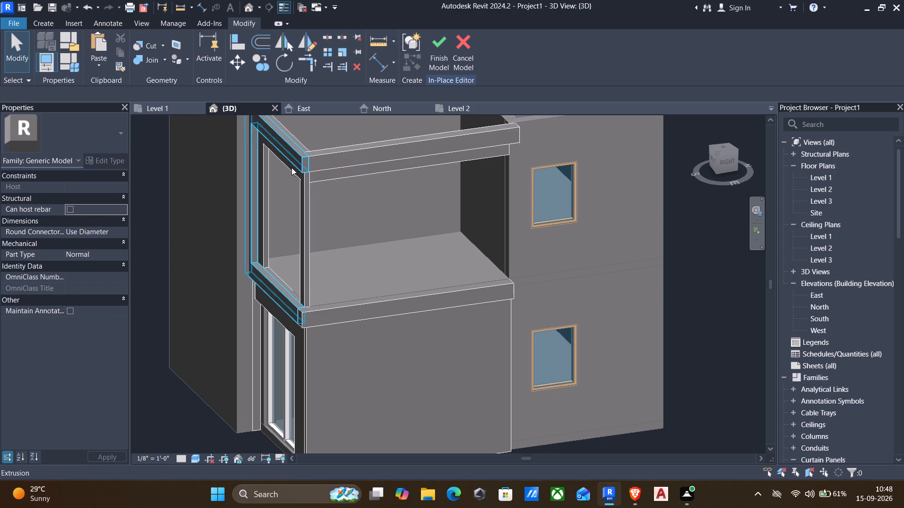
{"action": "middle_click_drag", "start_coordinate": [294, 167], "coordinate": [416, 146], "text": "shift"}
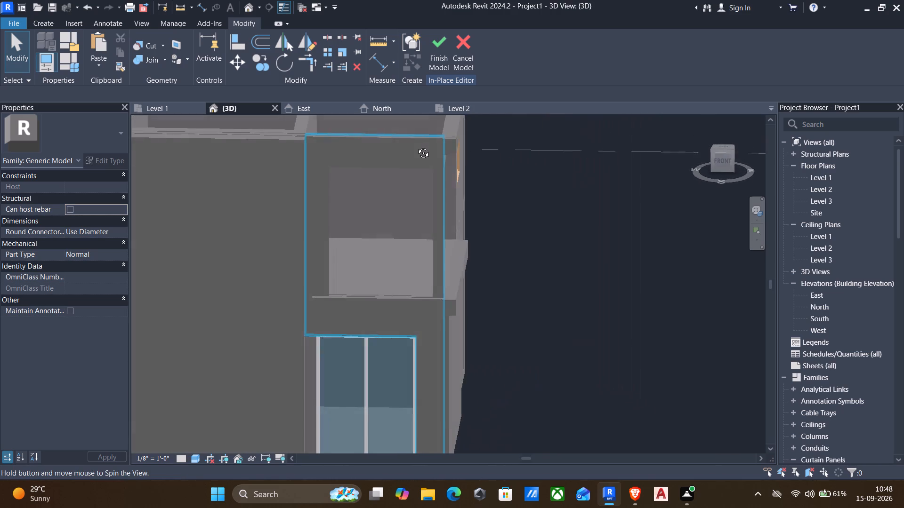
{"action": "middle_click_drag", "start_coordinate": [416, 146], "coordinate": [421, 146], "text": "shift"}
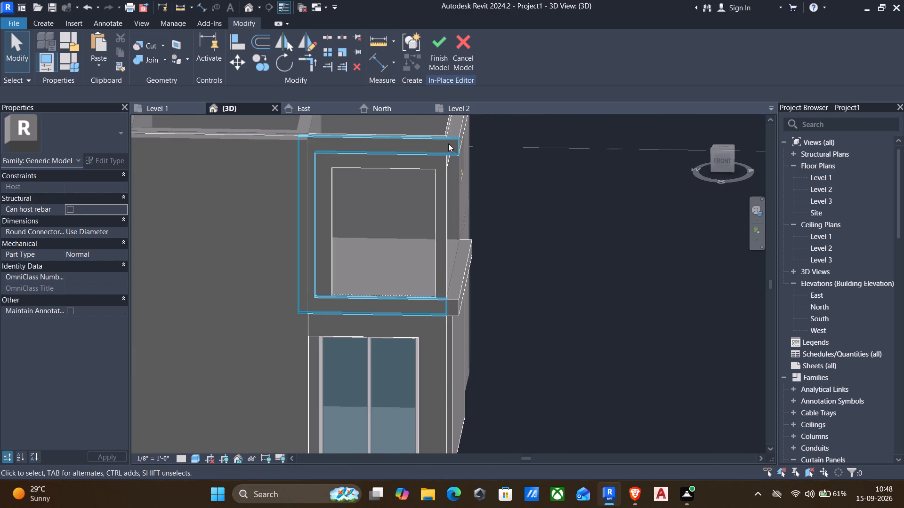
{"action": "scroll", "coordinate": [365, 185], "scroll_direction": "down", "scroll_amount": 1}
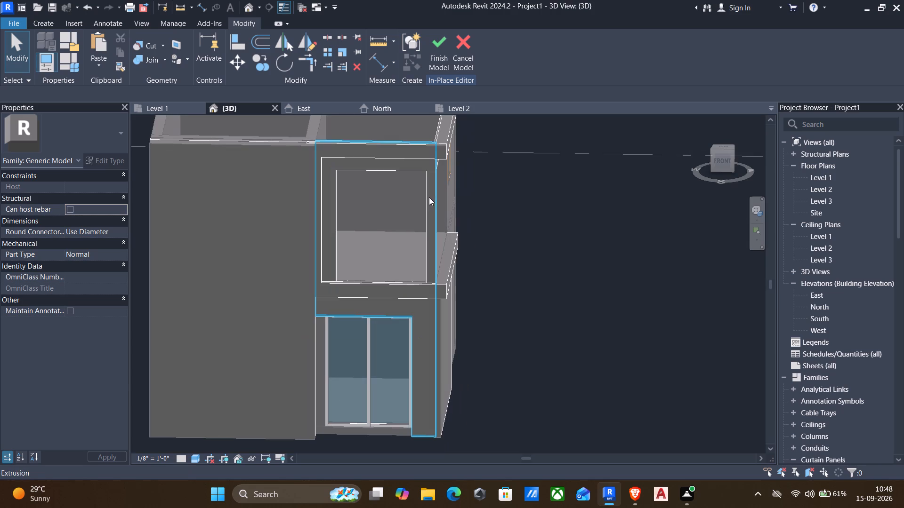
Examine the building's front and side facades in the Realistic visual style, and return the view to Shaded.
{"action": "left_click", "coordinate": [190, 454]}
{"action": "left_click", "coordinate": [199, 447]}
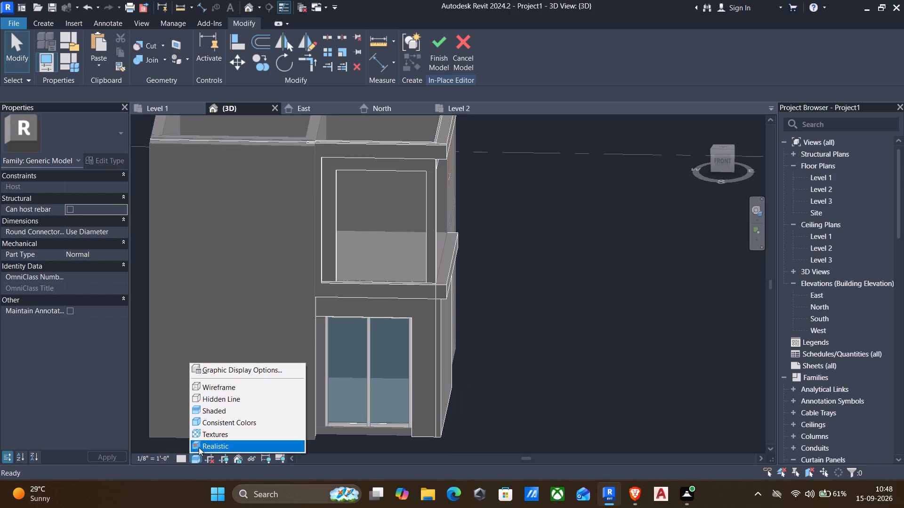
{"action": "scroll", "coordinate": [272, 420], "scroll_direction": "down", "scroll_amount": 1}
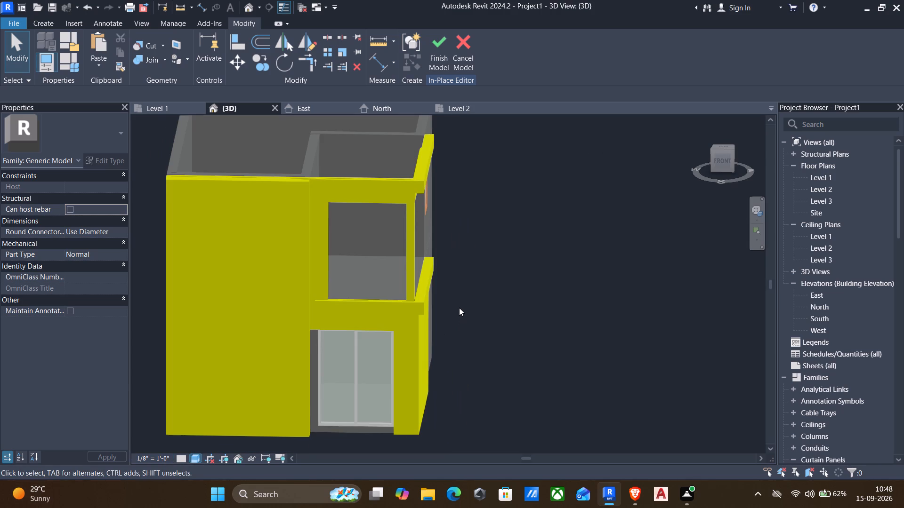
{"action": "middle_click_drag", "start_coordinate": [437, 310], "coordinate": [339, 269], "text": "shift"}
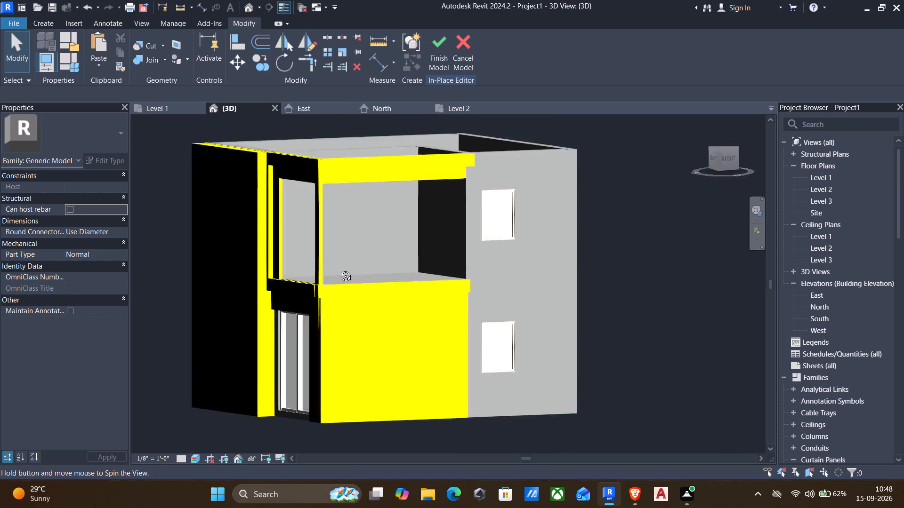
{"action": "middle_click_drag", "start_coordinate": [339, 269], "coordinate": [558, 264], "text": "shift"}
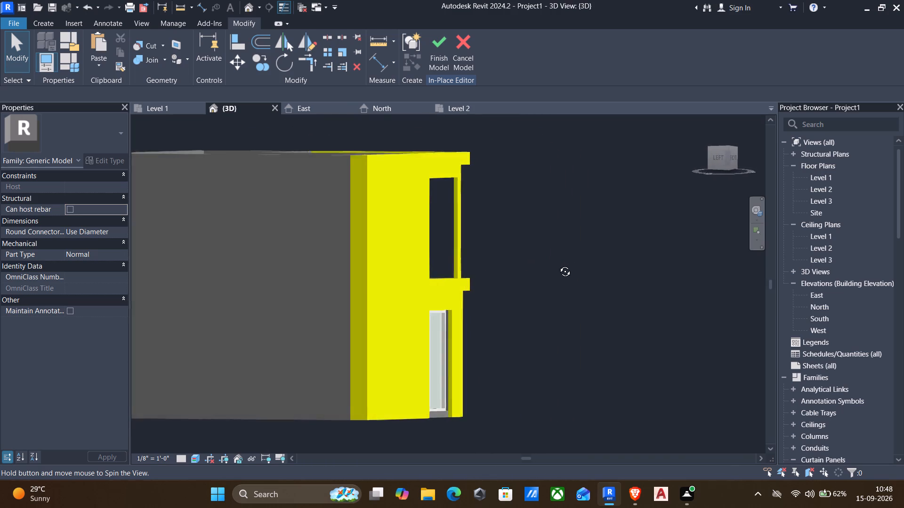
{"action": "middle_click_drag", "start_coordinate": [558, 264], "coordinate": [314, 262], "text": "shift"}
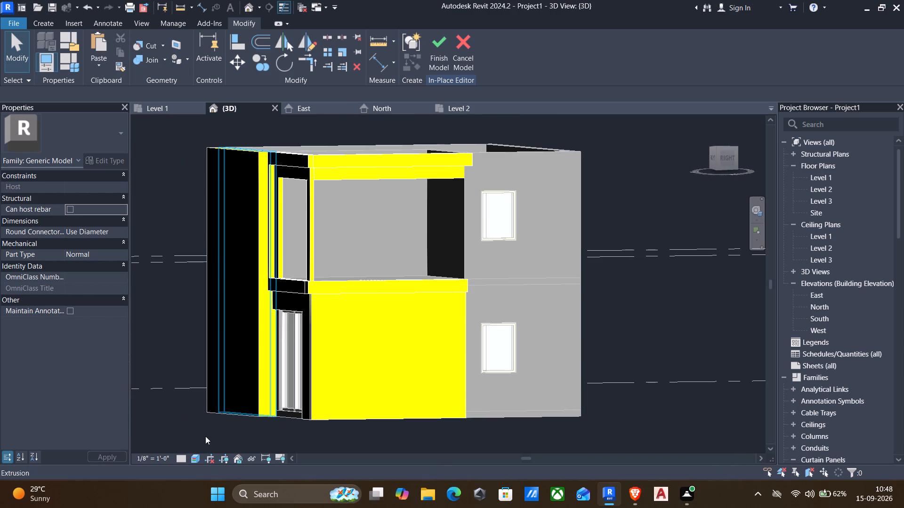
{"action": "left_click", "coordinate": [194, 457]}
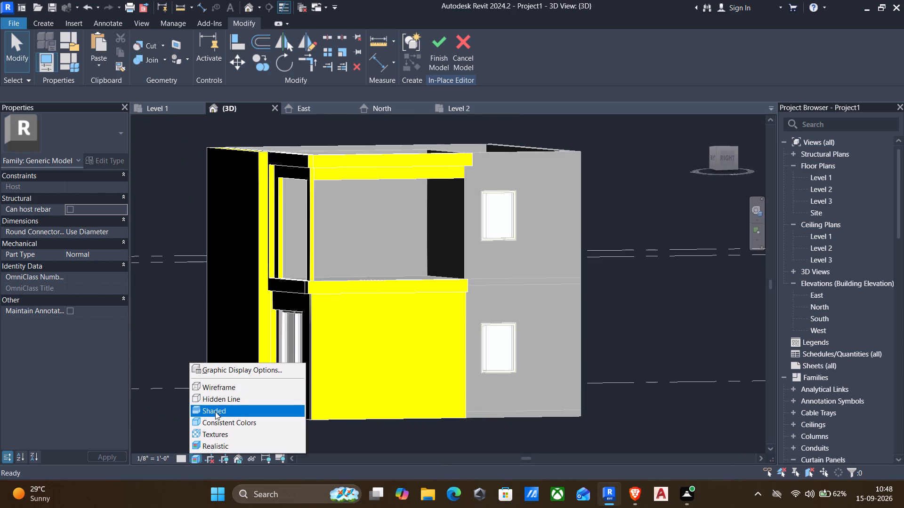
{"action": "left_click", "coordinate": [206, 409]}
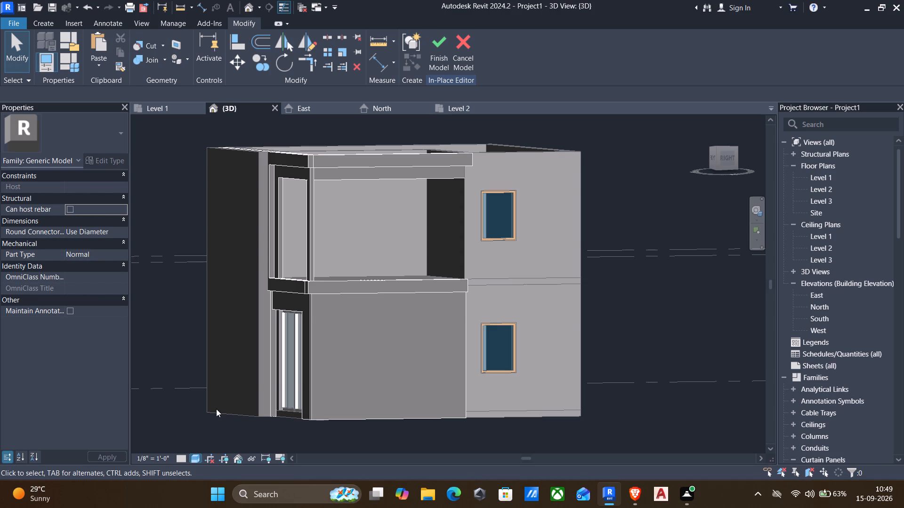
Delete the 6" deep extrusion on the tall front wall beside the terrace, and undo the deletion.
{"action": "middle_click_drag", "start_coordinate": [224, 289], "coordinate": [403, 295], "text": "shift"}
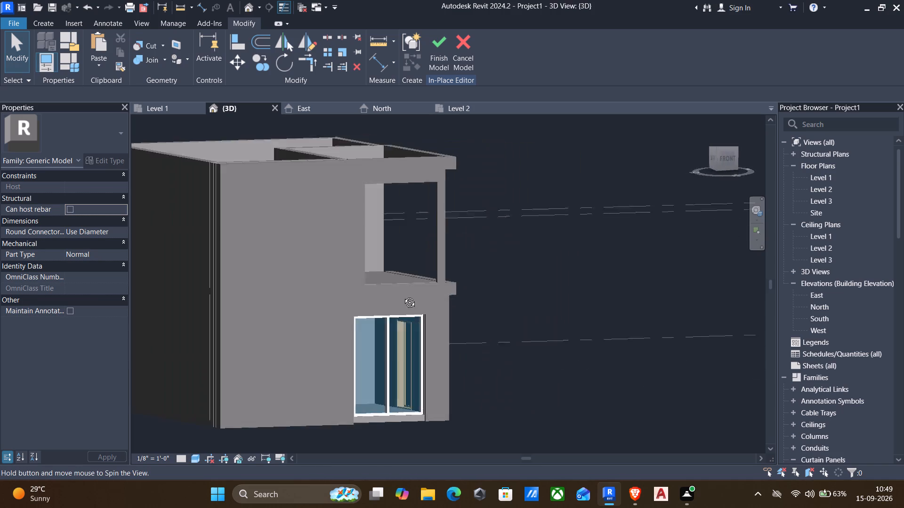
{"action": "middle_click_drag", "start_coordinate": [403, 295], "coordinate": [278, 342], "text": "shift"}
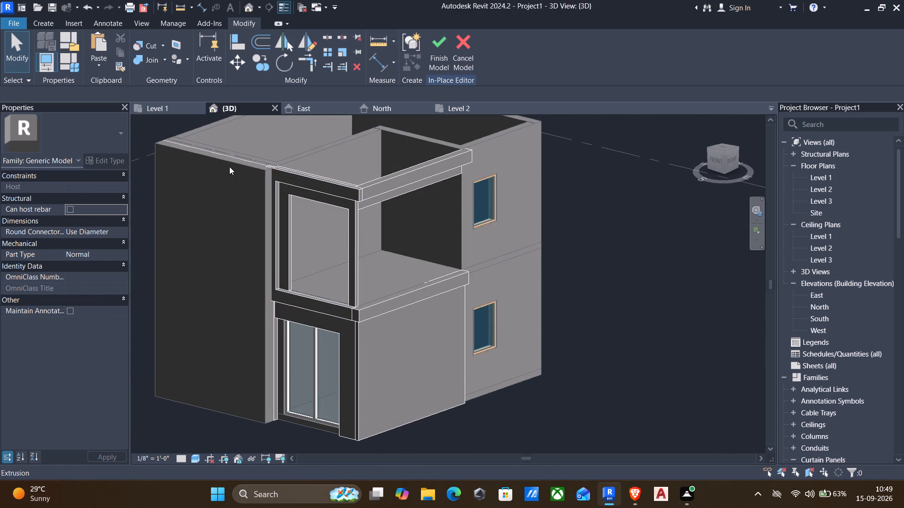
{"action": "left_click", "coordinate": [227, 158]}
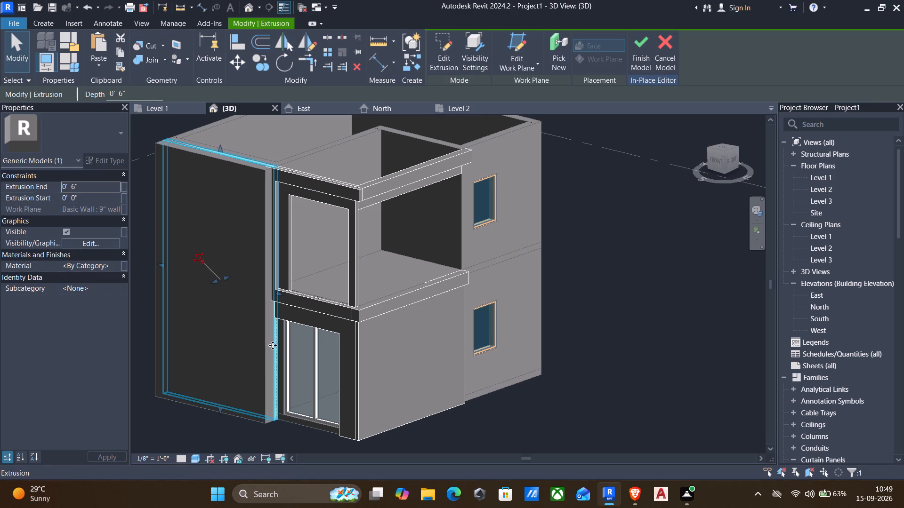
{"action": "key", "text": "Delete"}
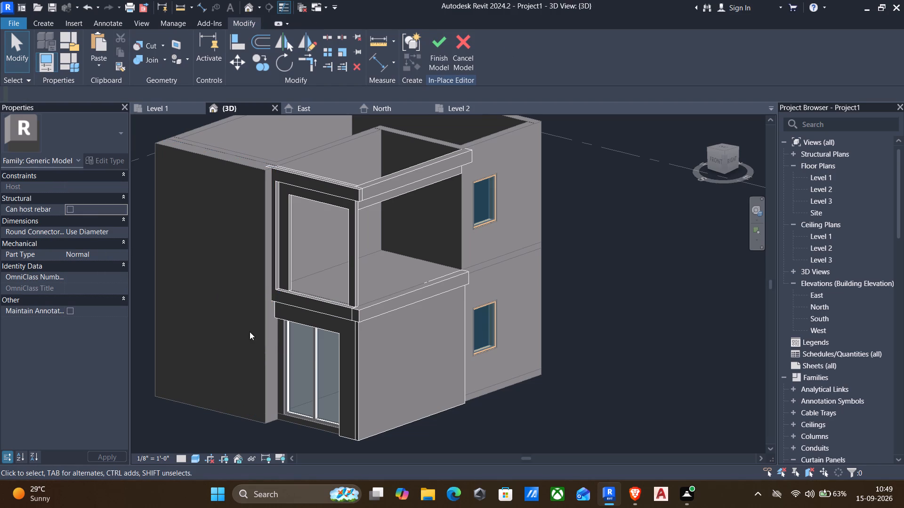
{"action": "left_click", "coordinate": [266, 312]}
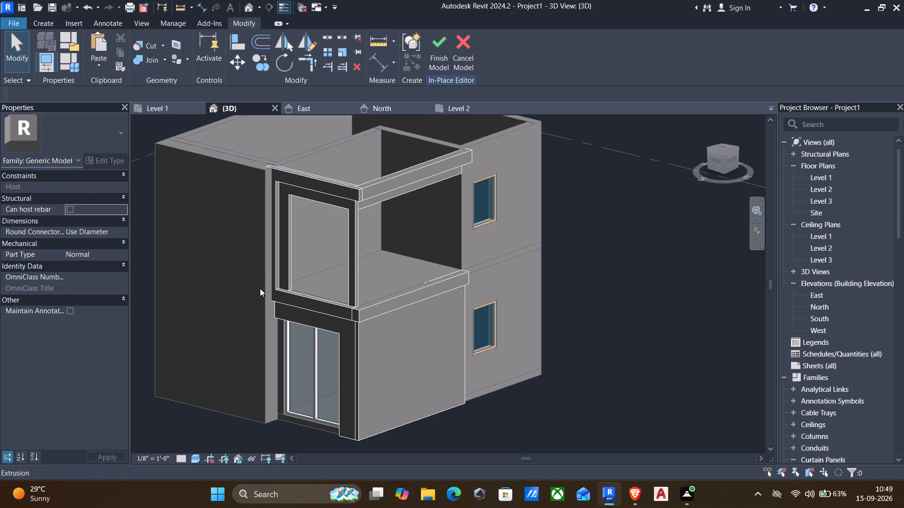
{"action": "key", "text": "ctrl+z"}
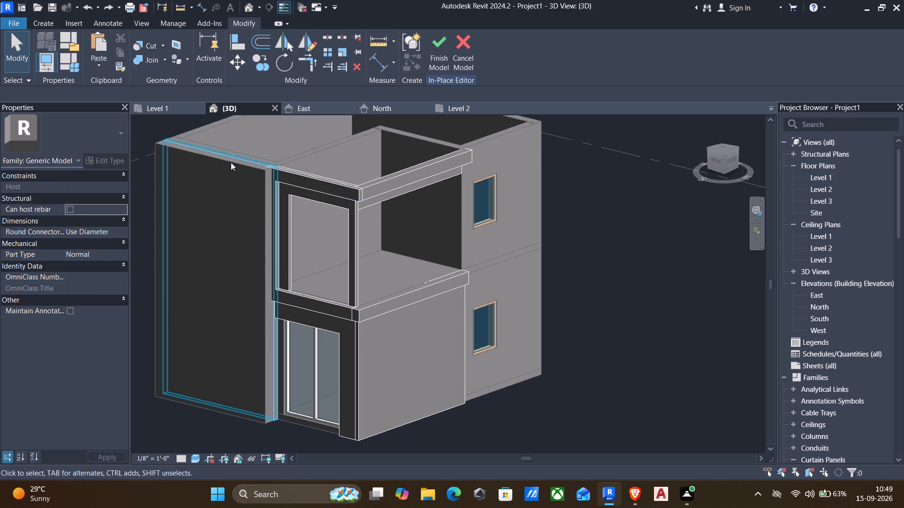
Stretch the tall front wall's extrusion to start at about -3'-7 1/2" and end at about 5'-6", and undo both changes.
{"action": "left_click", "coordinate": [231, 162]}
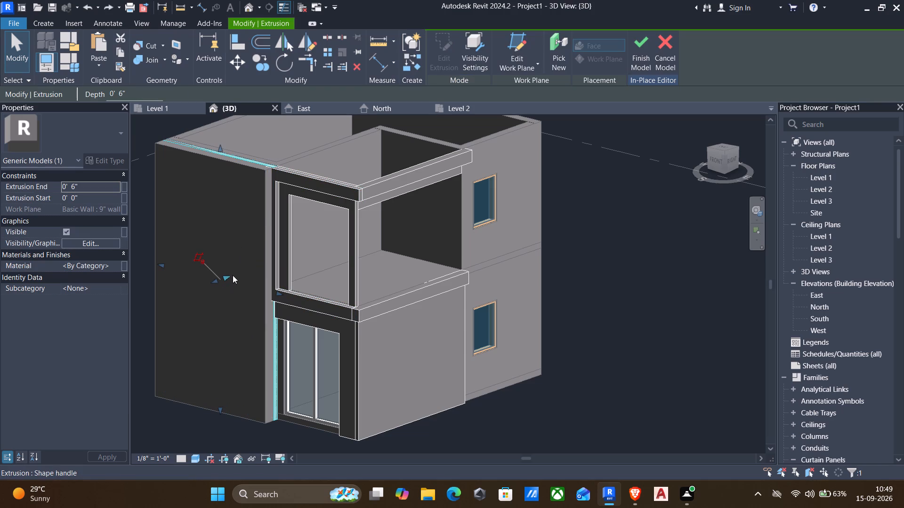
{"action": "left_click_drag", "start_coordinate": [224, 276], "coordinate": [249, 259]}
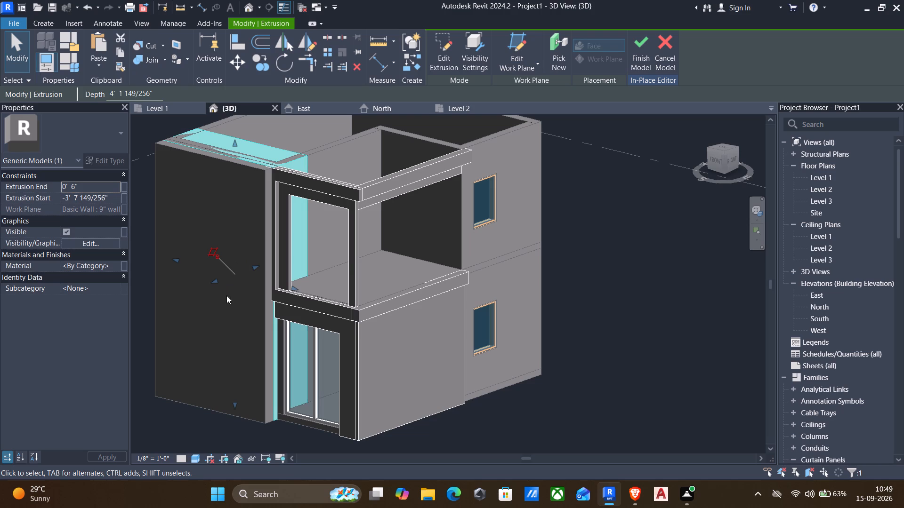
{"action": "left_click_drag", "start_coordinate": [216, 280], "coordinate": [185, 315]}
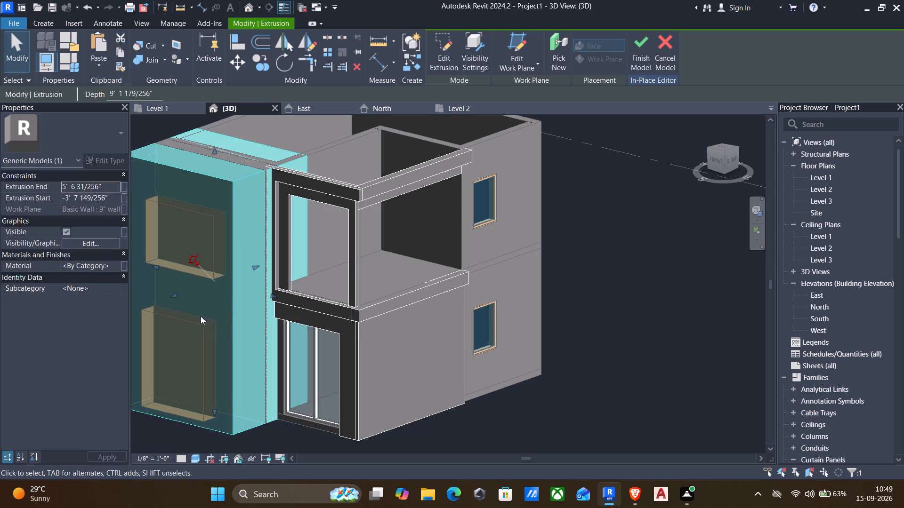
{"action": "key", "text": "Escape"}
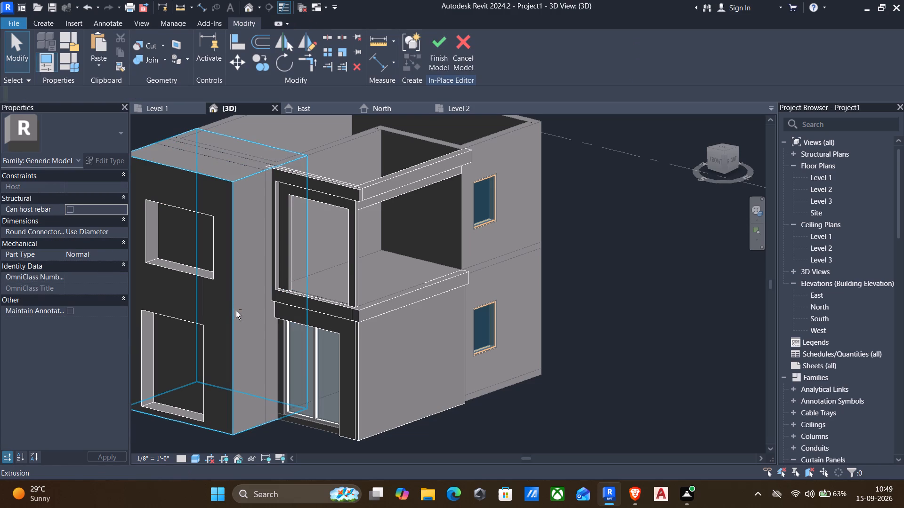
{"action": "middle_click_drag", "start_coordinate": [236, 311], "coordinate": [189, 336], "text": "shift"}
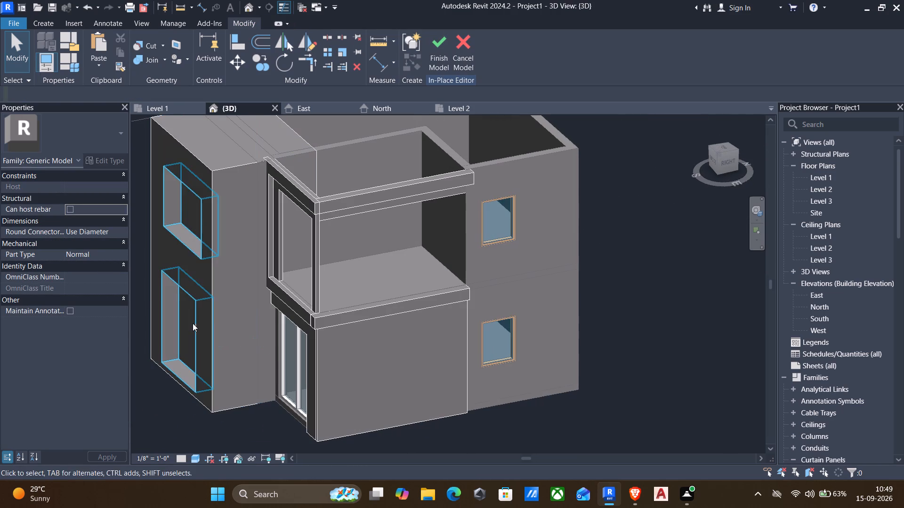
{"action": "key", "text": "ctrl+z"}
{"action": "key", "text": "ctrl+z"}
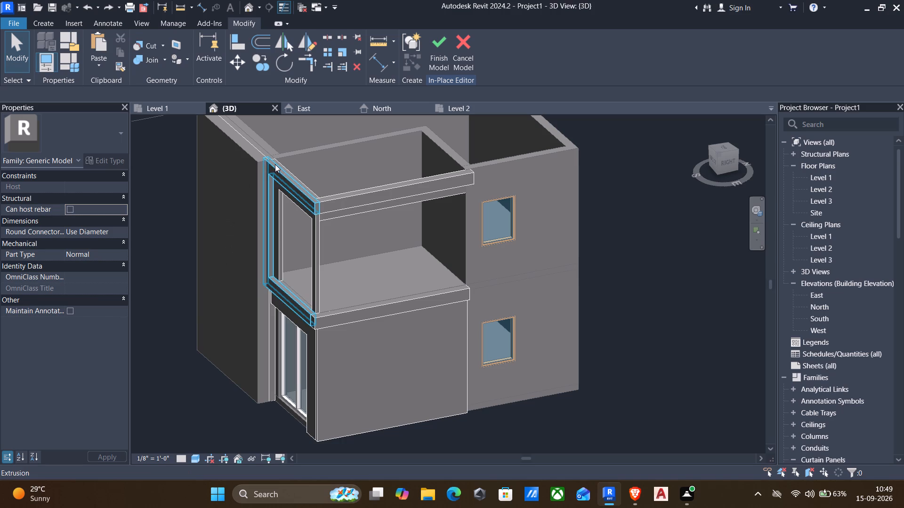
Examine the tall front wall's junction with the terrace extrusions from above, the front and the far side.
{"action": "middle_click_drag", "start_coordinate": [319, 185], "coordinate": [331, 301]}
{"action": "middle_click_drag", "start_coordinate": [322, 248], "coordinate": [276, 277], "text": "shift"}
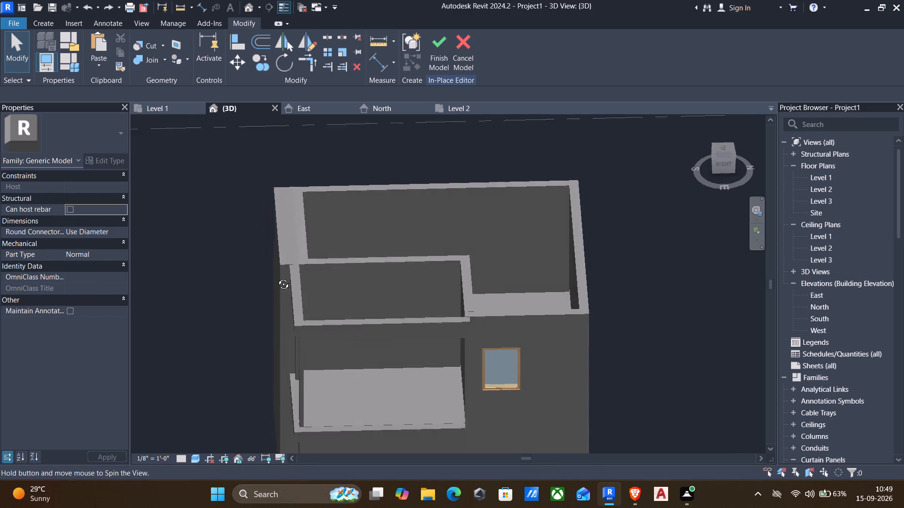
{"action": "middle_click_drag", "start_coordinate": [276, 277], "coordinate": [260, 365], "text": "shift"}
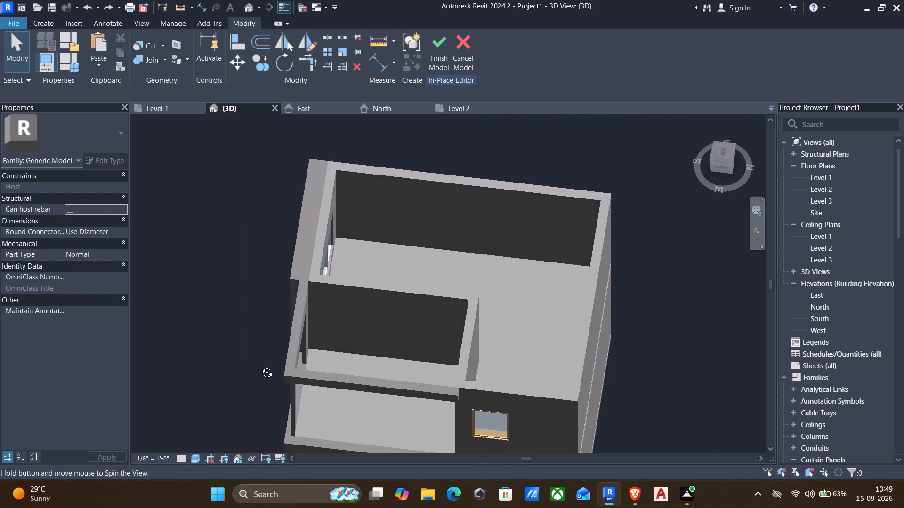
{"action": "middle_click_drag", "start_coordinate": [260, 365], "coordinate": [285, 277], "text": "shift"}
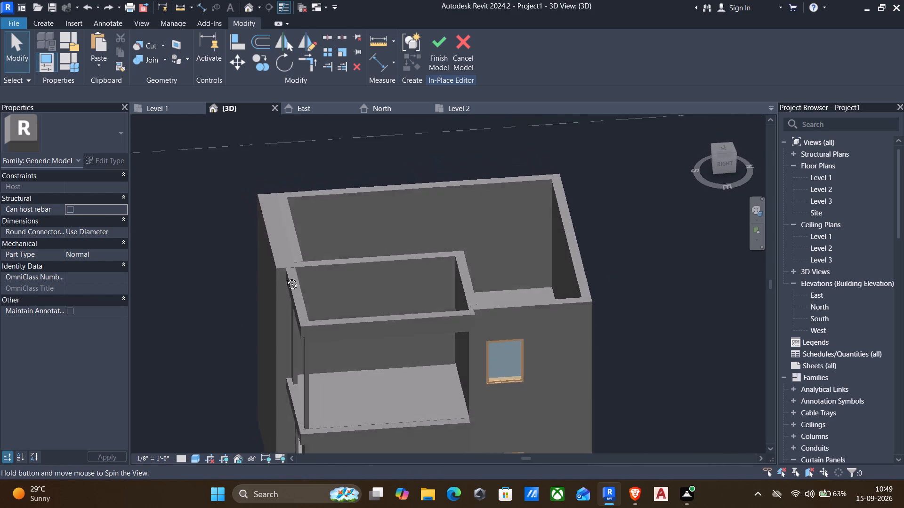
{"action": "middle_click_drag", "start_coordinate": [285, 277], "coordinate": [248, 271], "text": "shift"}
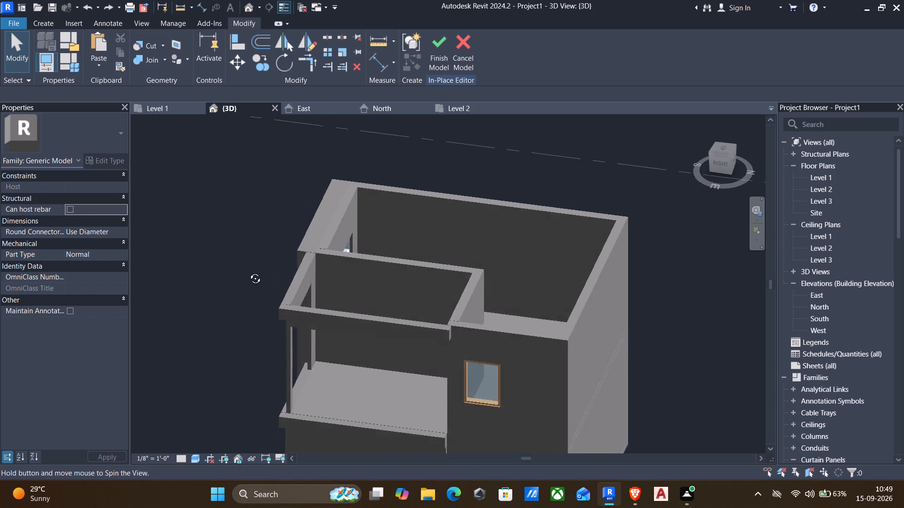
{"action": "middle_click_drag", "start_coordinate": [248, 271], "coordinate": [440, 235], "text": "shift"}
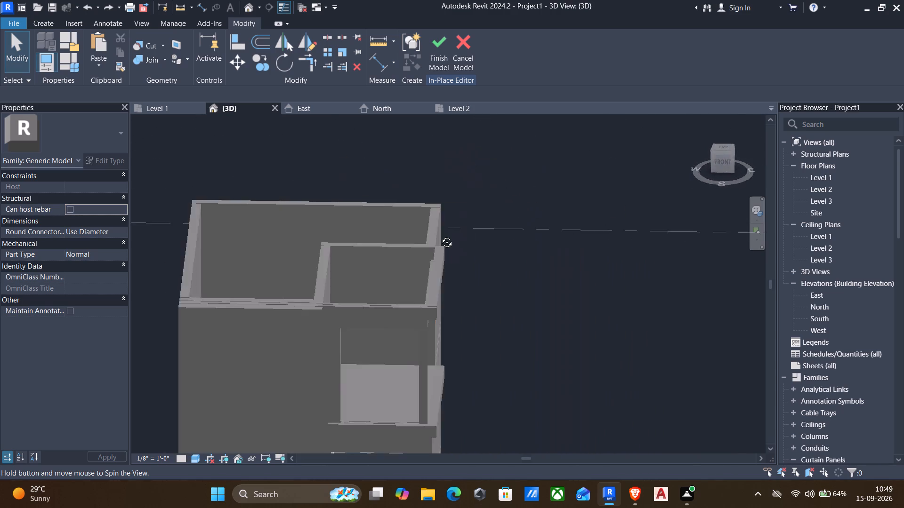
{"action": "middle_click_drag", "start_coordinate": [440, 235], "coordinate": [590, 250], "text": "shift"}
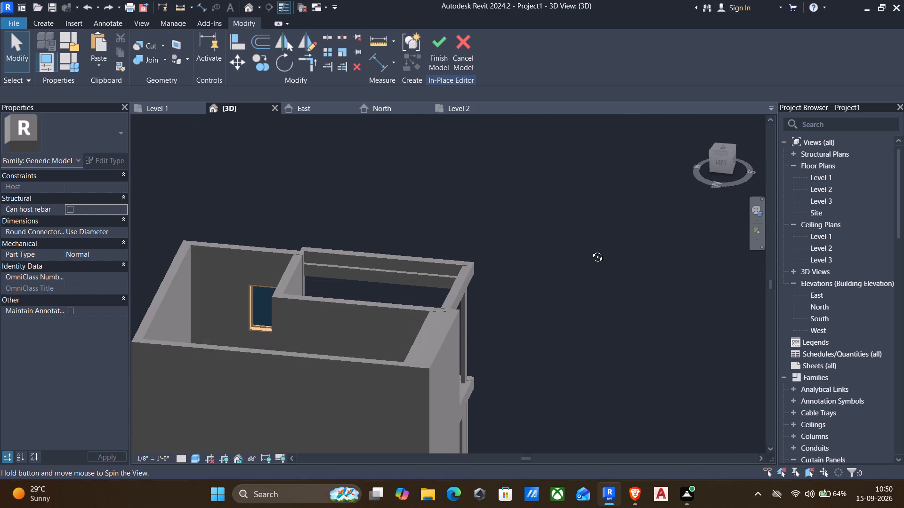
{"action": "middle_click_drag", "start_coordinate": [590, 250], "coordinate": [606, 222], "text": "shift"}
{"action": "scroll", "coordinate": [598, 240], "scroll_direction": "down", "scroll_amount": 2}
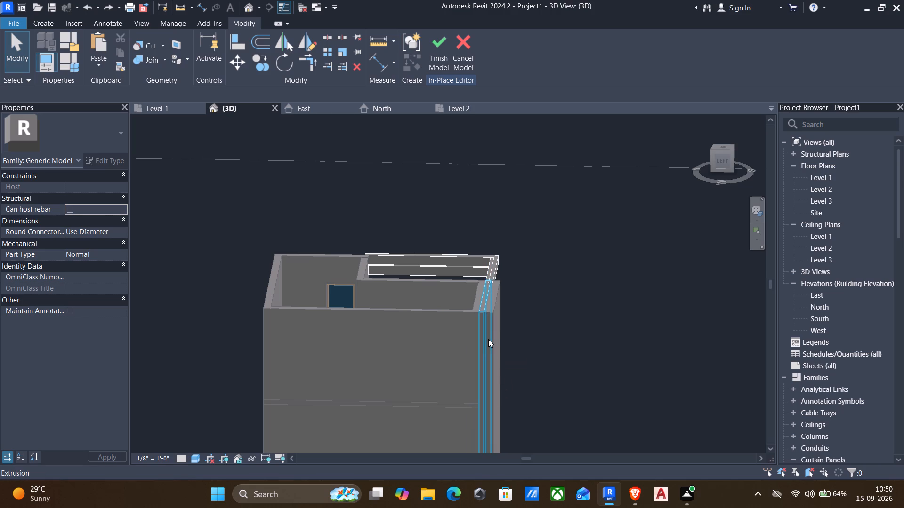
{"action": "scroll", "coordinate": [491, 335], "scroll_direction": "up", "scroll_amount": 3}
{"action": "left_click", "coordinate": [495, 329]}
{"action": "scroll", "coordinate": [494, 333], "scroll_direction": "down", "scroll_amount": 1}
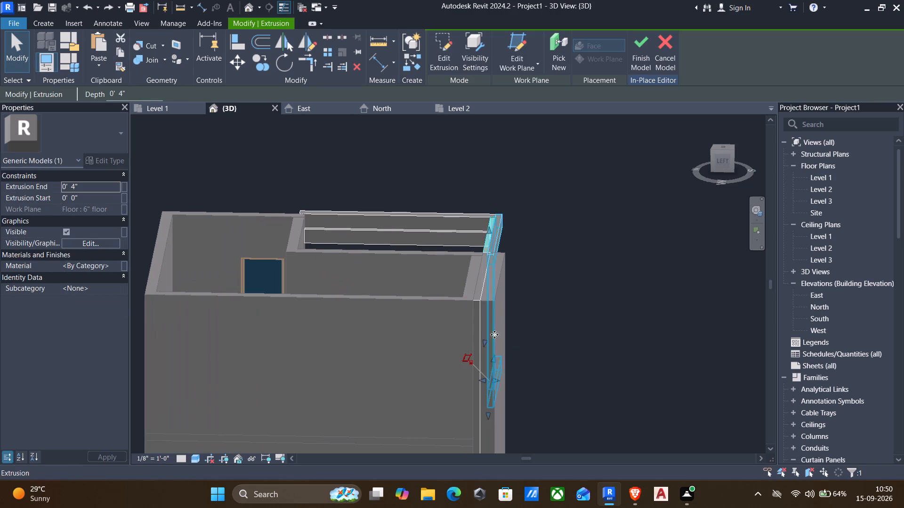
{"action": "scroll", "coordinate": [494, 334], "scroll_direction": "down", "scroll_amount": 1}
{"action": "middle_click_drag", "start_coordinate": [475, 354], "coordinate": [463, 304]}
{"action": "key", "text": "Escape"}
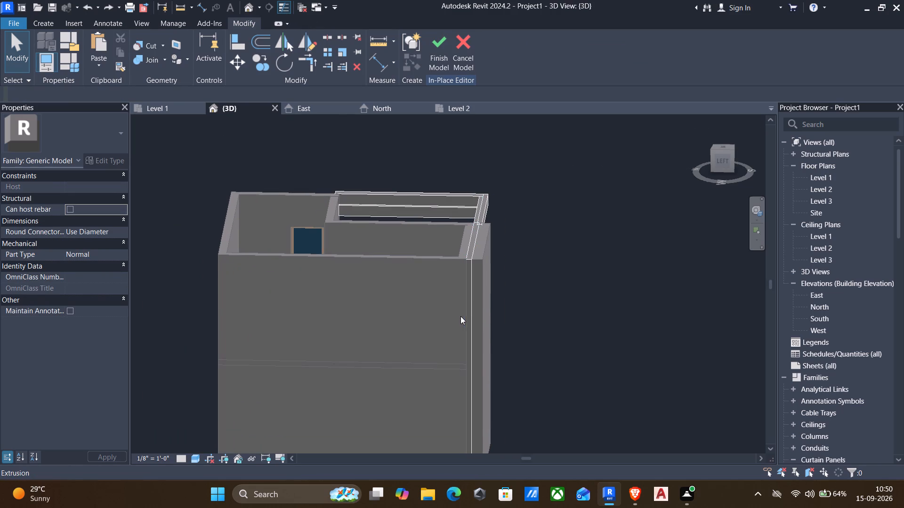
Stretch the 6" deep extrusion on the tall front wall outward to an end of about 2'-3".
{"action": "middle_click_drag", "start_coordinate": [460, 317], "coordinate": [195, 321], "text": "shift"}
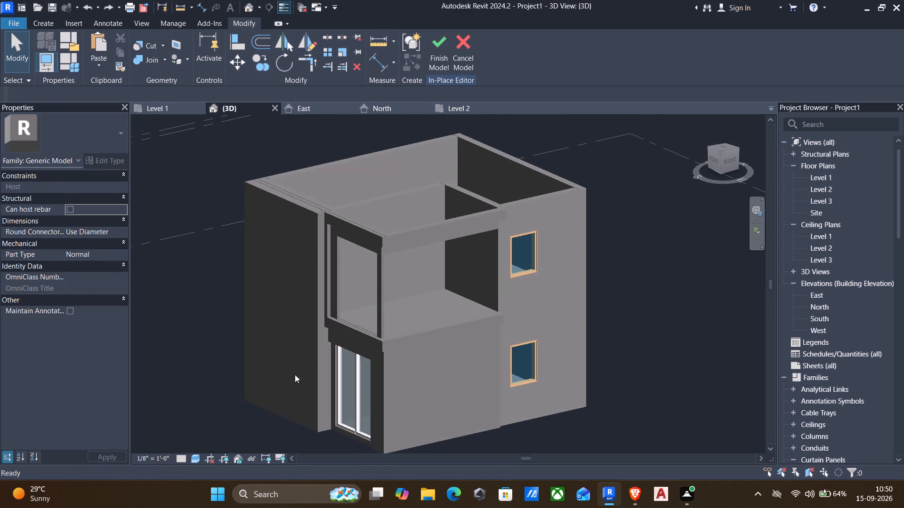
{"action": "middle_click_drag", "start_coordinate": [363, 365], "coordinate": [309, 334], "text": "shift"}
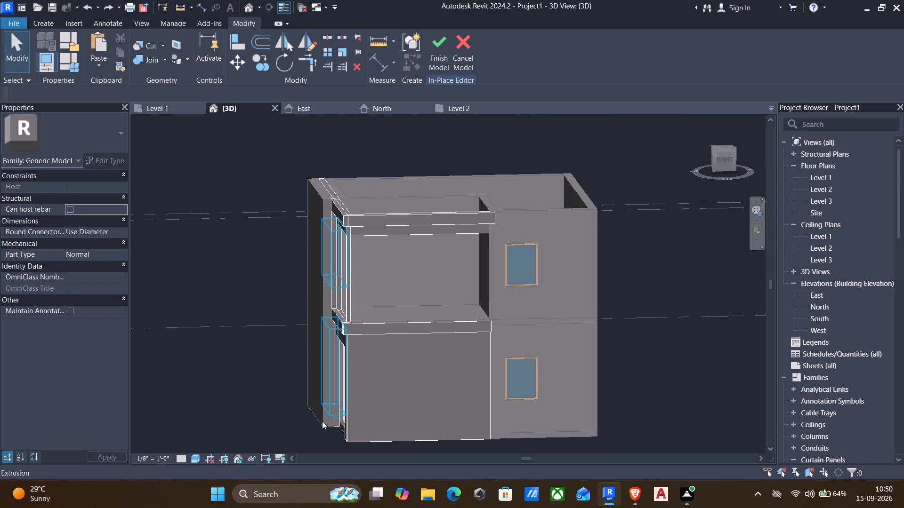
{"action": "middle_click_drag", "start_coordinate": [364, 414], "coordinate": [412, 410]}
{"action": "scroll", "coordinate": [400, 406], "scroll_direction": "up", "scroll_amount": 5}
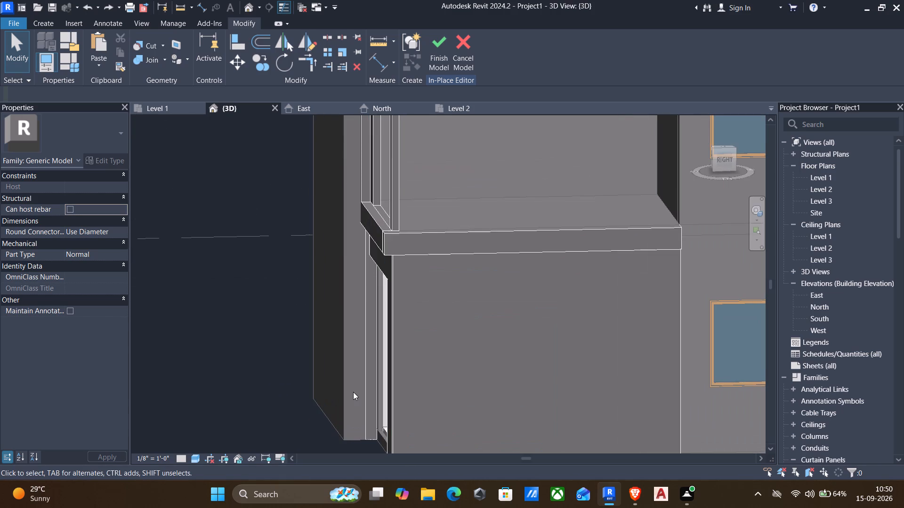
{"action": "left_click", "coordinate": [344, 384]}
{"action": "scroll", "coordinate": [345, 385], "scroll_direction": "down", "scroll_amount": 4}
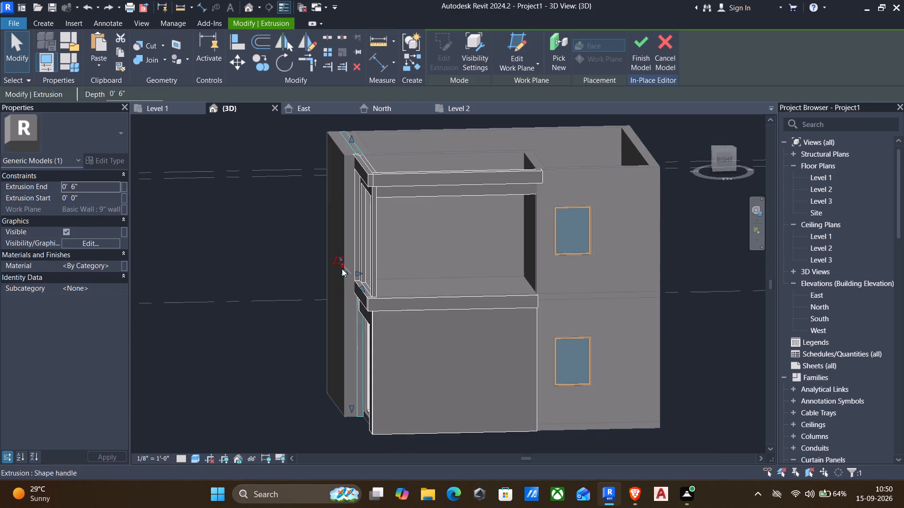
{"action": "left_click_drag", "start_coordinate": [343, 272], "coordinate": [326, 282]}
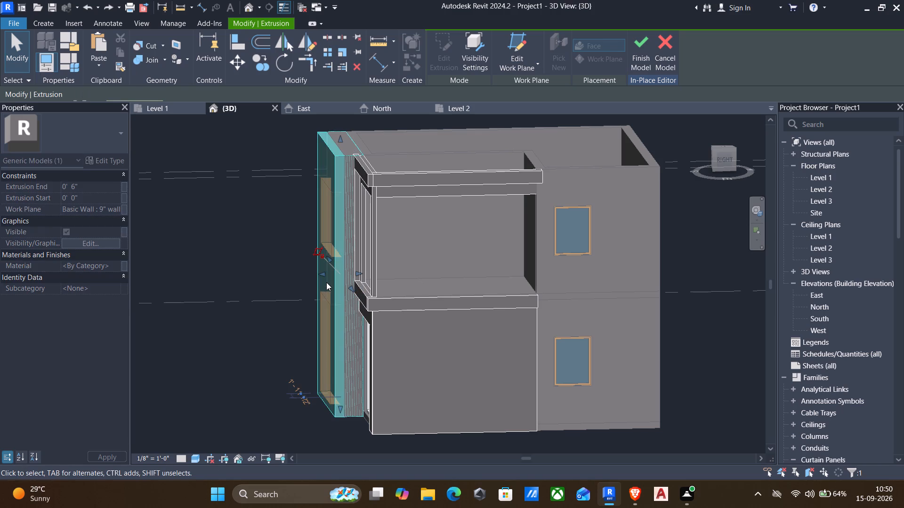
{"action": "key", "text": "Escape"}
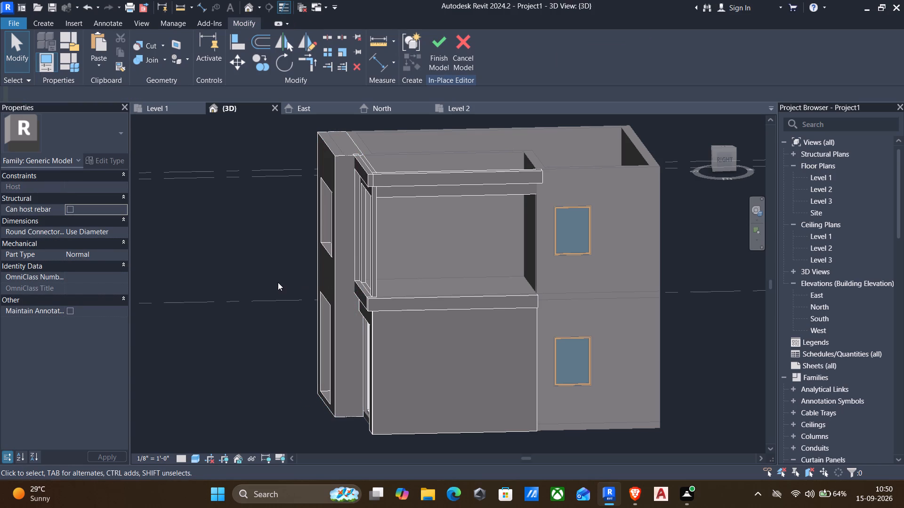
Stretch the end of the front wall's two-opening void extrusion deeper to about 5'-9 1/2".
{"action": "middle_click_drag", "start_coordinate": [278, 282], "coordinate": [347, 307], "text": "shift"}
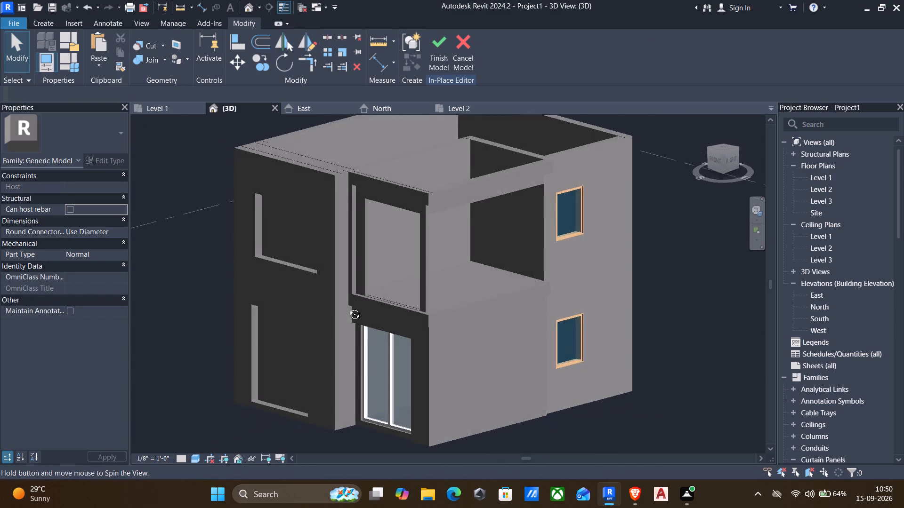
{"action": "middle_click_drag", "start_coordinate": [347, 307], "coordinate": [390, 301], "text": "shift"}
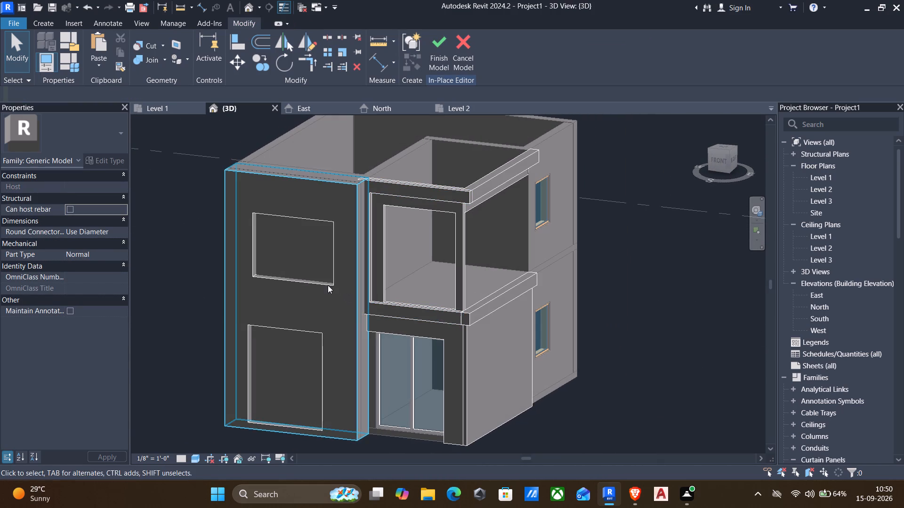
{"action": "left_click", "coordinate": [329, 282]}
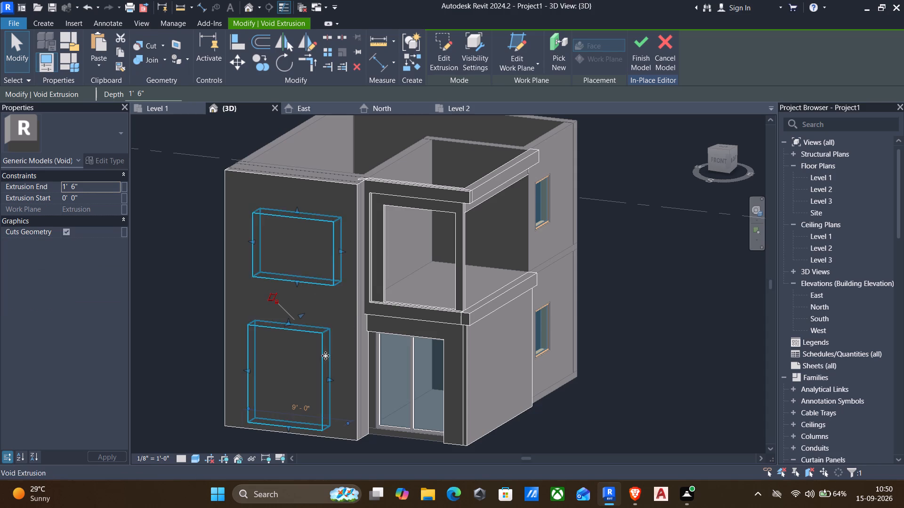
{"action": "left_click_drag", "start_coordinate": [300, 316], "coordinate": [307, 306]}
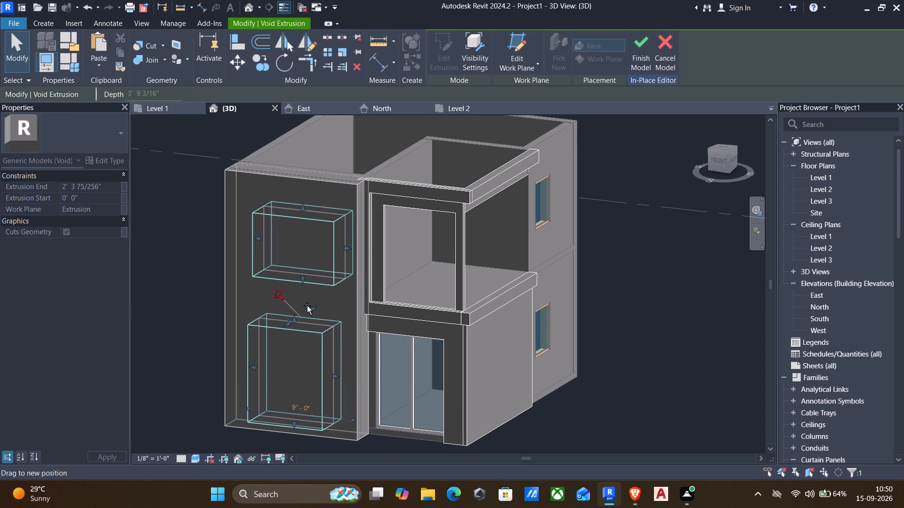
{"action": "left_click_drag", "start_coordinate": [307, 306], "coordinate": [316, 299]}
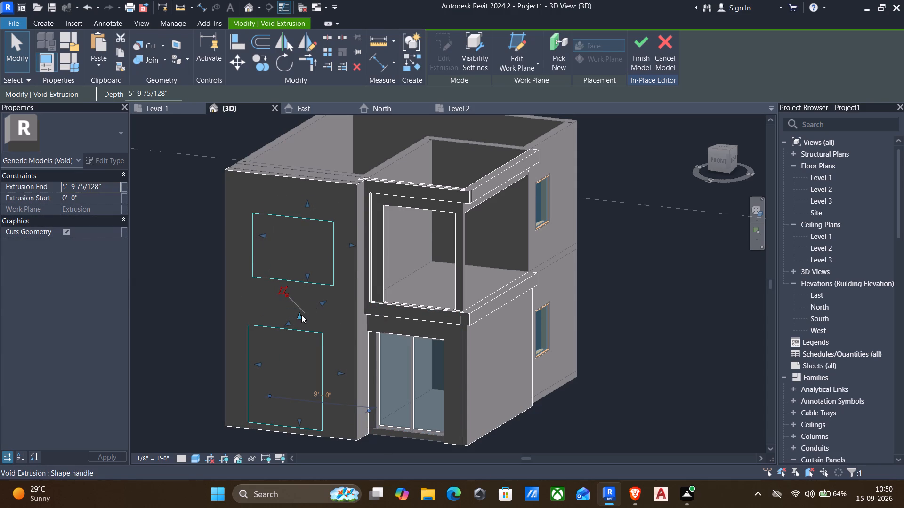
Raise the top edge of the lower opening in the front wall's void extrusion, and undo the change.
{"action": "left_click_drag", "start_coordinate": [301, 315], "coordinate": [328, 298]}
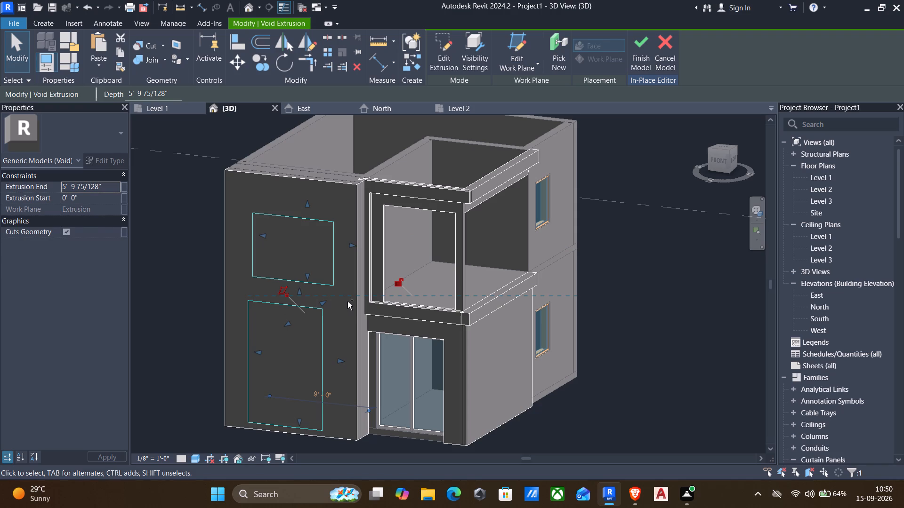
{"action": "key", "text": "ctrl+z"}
Stretch the front wall's void extrusion to an end of about 15'-5" and pull its start outward beyond the facade.
{"action": "left_click", "coordinate": [315, 337]}
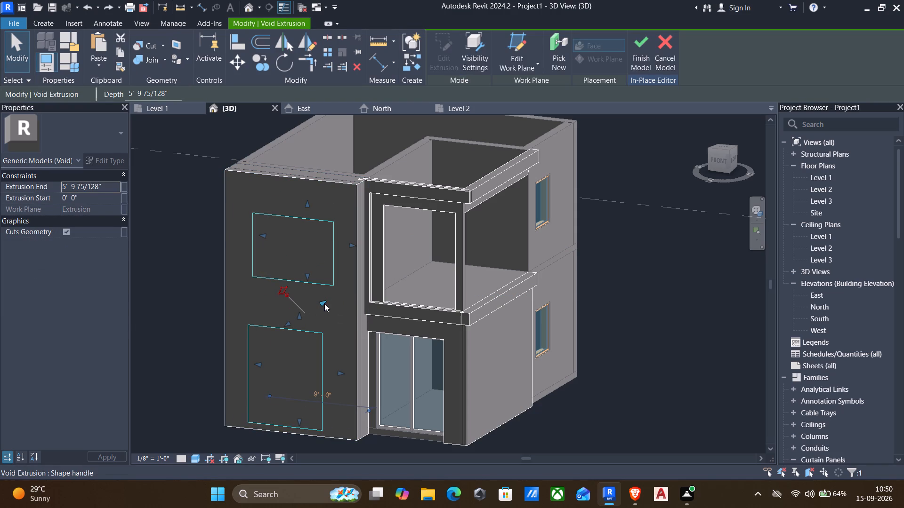
{"action": "left_click_drag", "start_coordinate": [323, 303], "coordinate": [346, 289]}
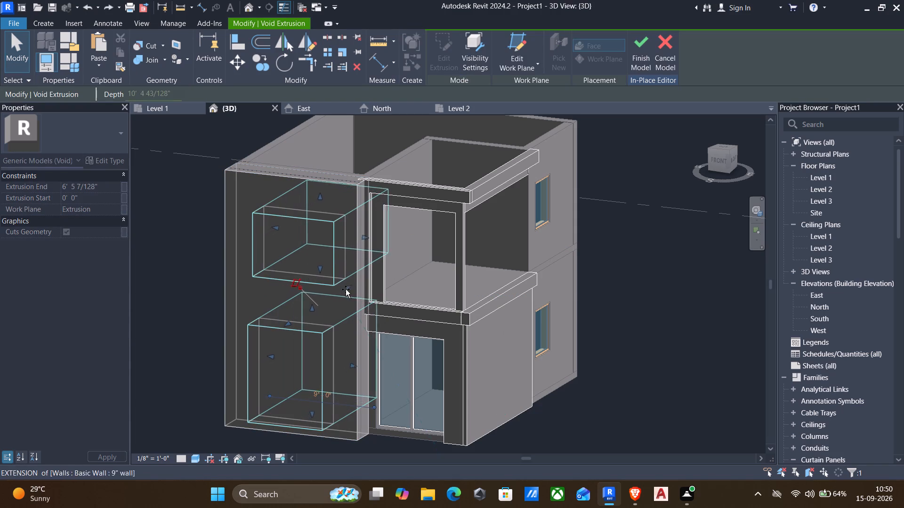
{"action": "left_click_drag", "start_coordinate": [346, 289], "coordinate": [373, 285]}
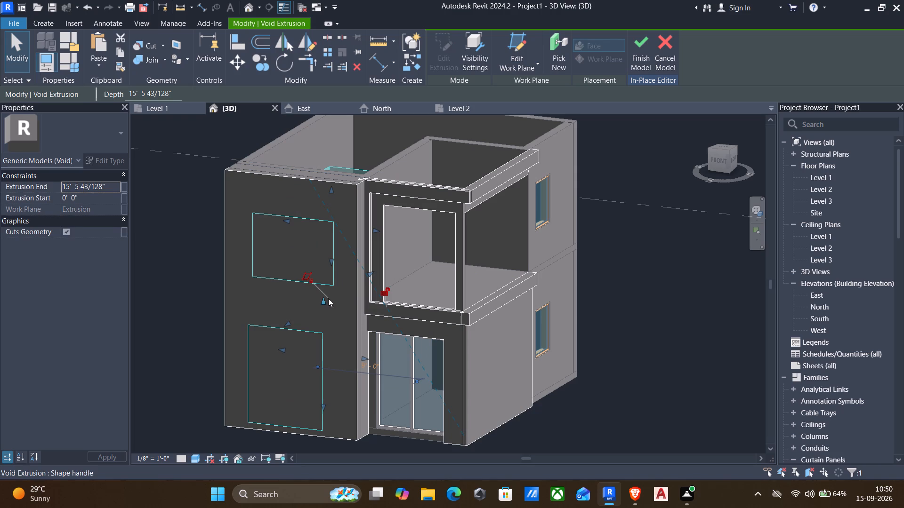
{"action": "left_click_drag", "start_coordinate": [290, 321], "coordinate": [257, 354]}
{"action": "key", "text": "Escape"}
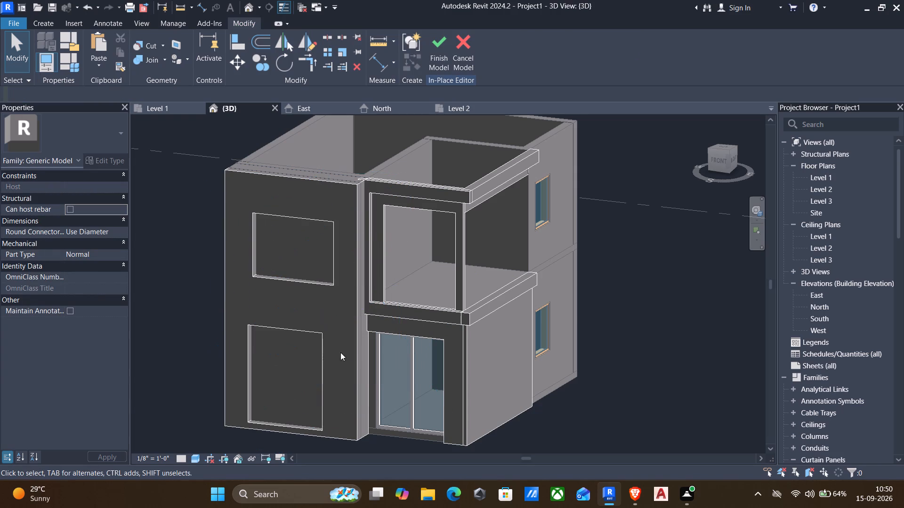
Delete the thickened solid extrusion covering the tall front wall beside the terrace.
{"action": "middle_click_drag", "start_coordinate": [361, 339], "coordinate": [251, 400], "text": "shift"}
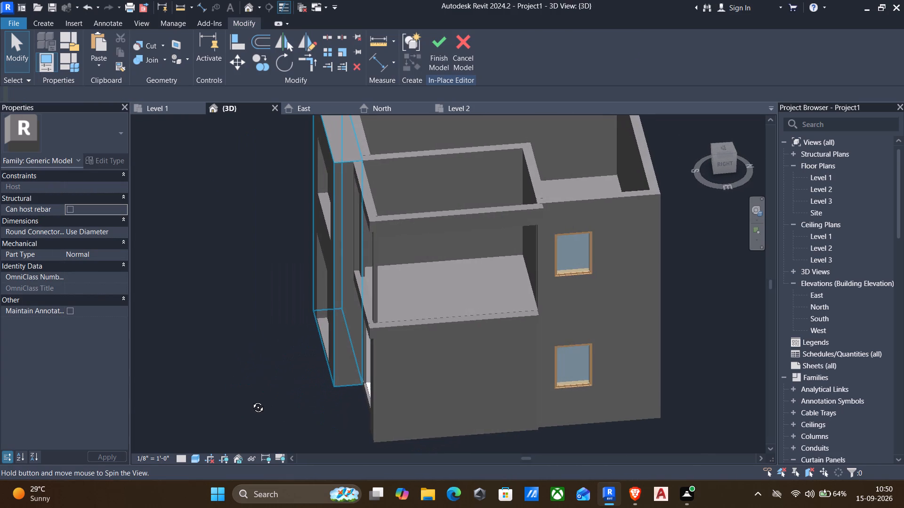
{"action": "middle_click_drag", "start_coordinate": [251, 400], "coordinate": [252, 399], "text": "shift"}
{"action": "scroll", "coordinate": [271, 352], "scroll_direction": "down", "scroll_amount": 1}
{"action": "middle_click_drag", "start_coordinate": [274, 351], "coordinate": [323, 440]}
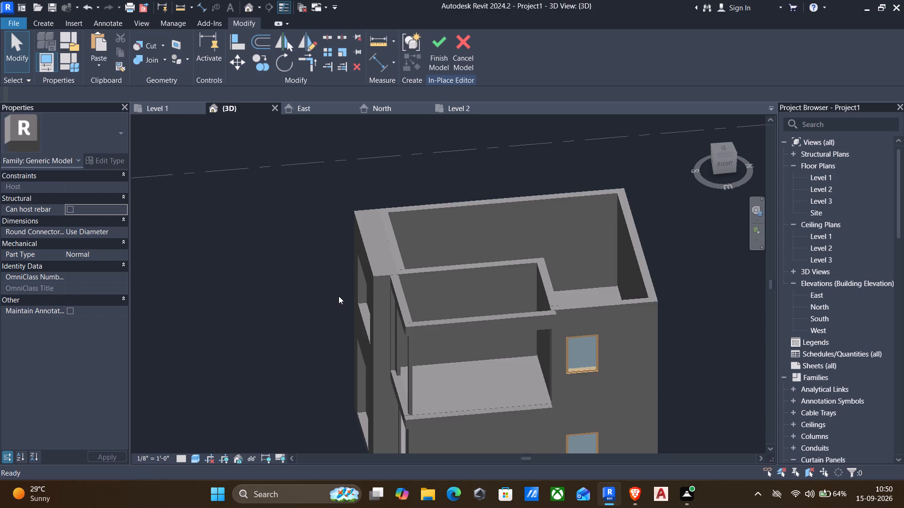
{"action": "scroll", "coordinate": [387, 269], "scroll_direction": "up", "scroll_amount": 6}
{"action": "scroll", "coordinate": [395, 285], "scroll_direction": "down", "scroll_amount": 4}
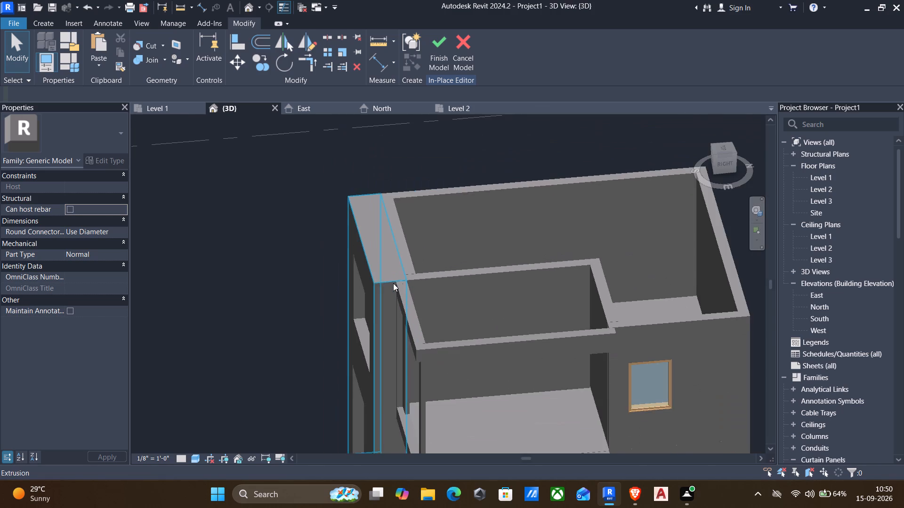
{"action": "middle_click_drag", "start_coordinate": [364, 310], "coordinate": [692, 266], "text": "shift"}
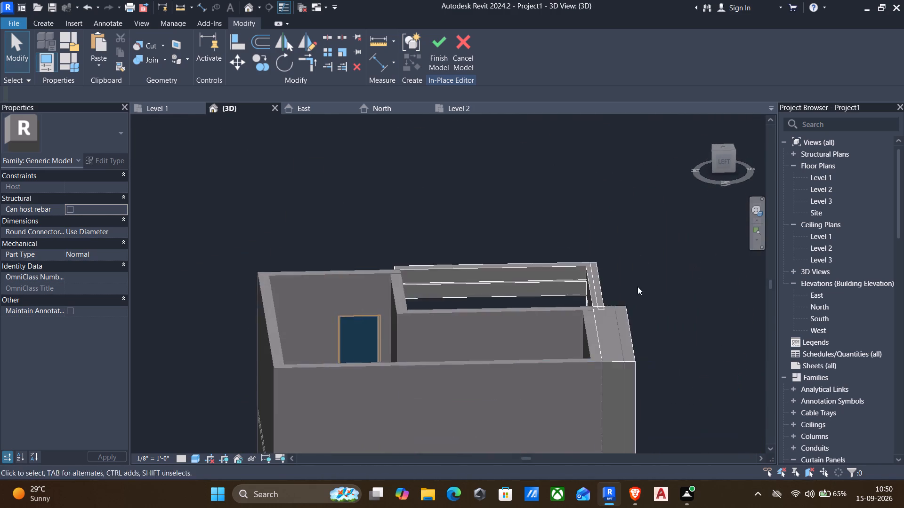
{"action": "scroll", "coordinate": [634, 324], "scroll_direction": "down", "scroll_amount": 3}
{"action": "middle_click_drag", "start_coordinate": [590, 396], "coordinate": [513, 272]}
{"action": "scroll", "coordinate": [514, 260], "scroll_direction": "up", "scroll_amount": 3}
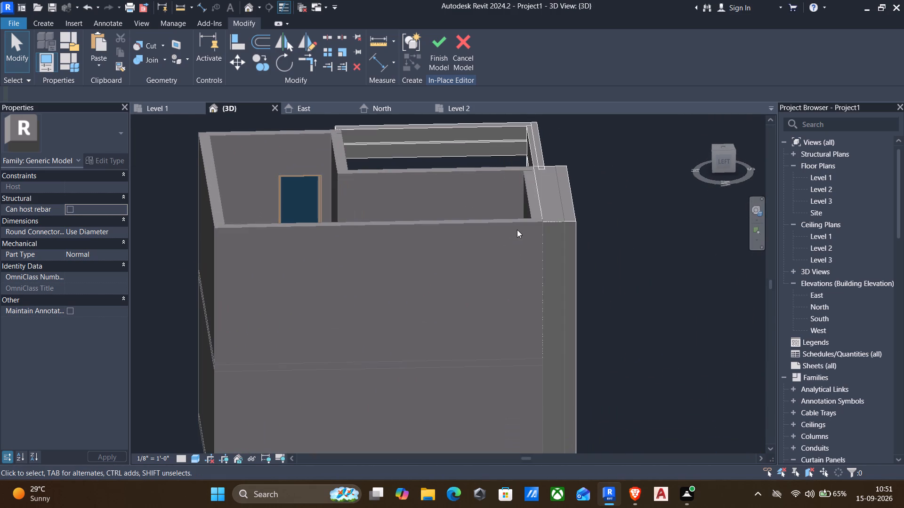
{"action": "left_click", "coordinate": [545, 222]}
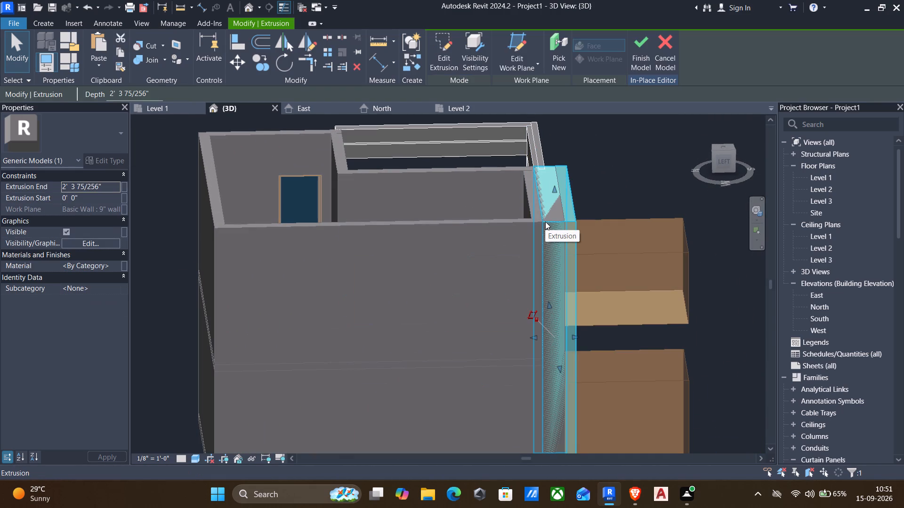
{"action": "scroll", "coordinate": [545, 222], "scroll_direction": "down", "scroll_amount": 1}
{"action": "key", "text": "Delete"}
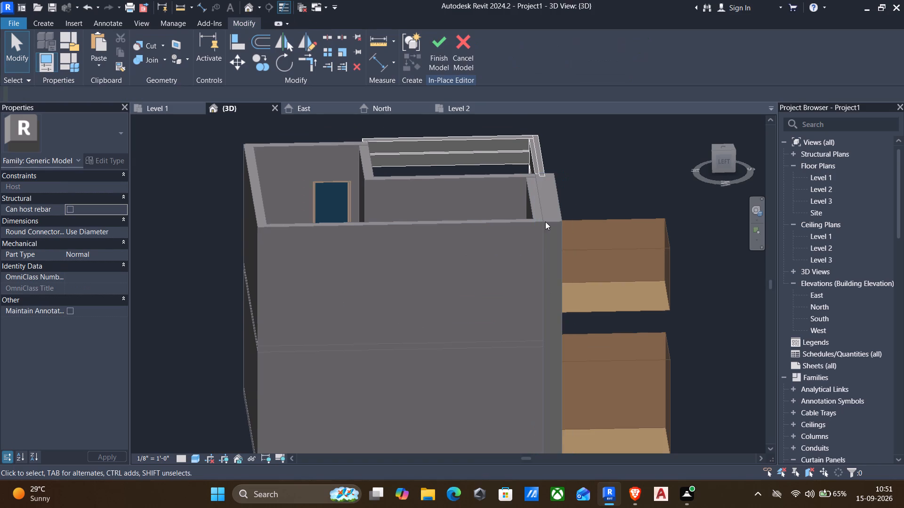
Examine the uncovered front wall and its two projecting void volumes from the front and from above.
{"action": "scroll", "coordinate": [554, 252], "scroll_direction": "down", "scroll_amount": 2}
{"action": "middle_click_drag", "start_coordinate": [554, 252], "coordinate": [303, 250], "text": "shift"}
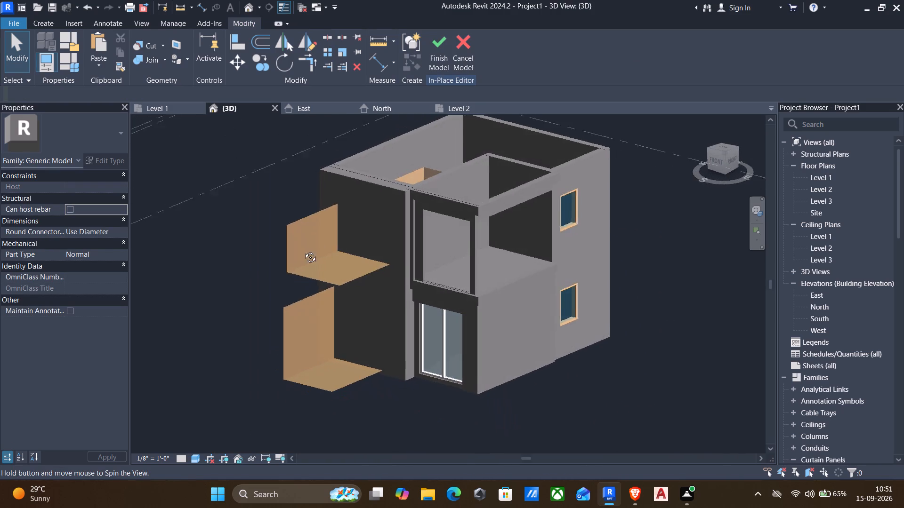
{"action": "middle_click_drag", "start_coordinate": [303, 250], "coordinate": [315, 252], "text": "shift"}
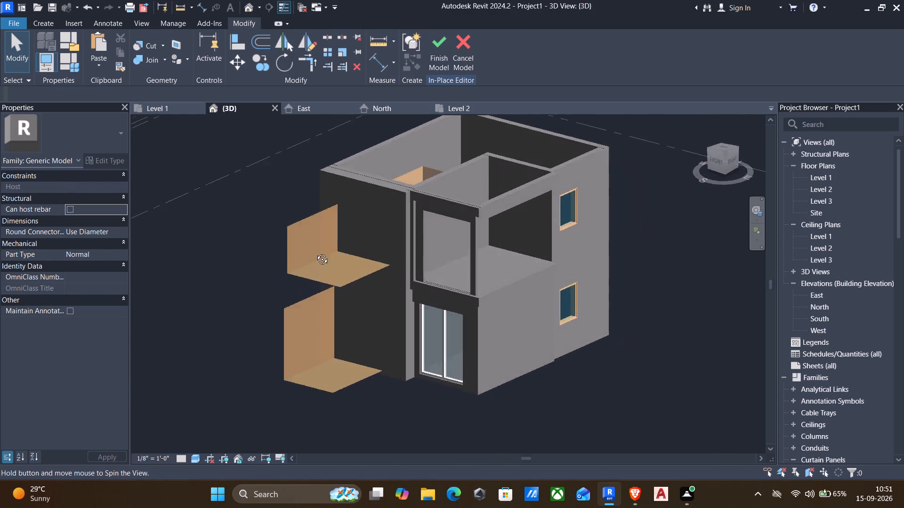
{"action": "middle_click_drag", "start_coordinate": [315, 252], "coordinate": [538, 359], "text": "shift"}
{"action": "key", "text": "Escape"}
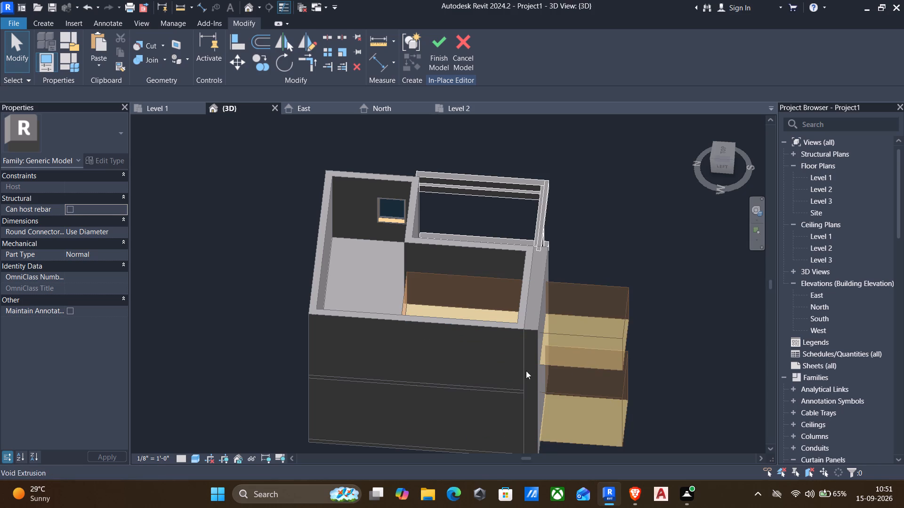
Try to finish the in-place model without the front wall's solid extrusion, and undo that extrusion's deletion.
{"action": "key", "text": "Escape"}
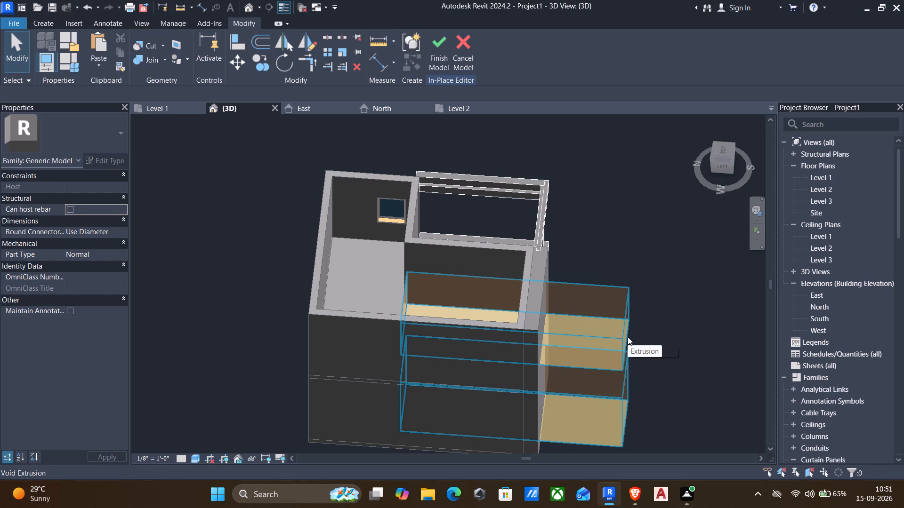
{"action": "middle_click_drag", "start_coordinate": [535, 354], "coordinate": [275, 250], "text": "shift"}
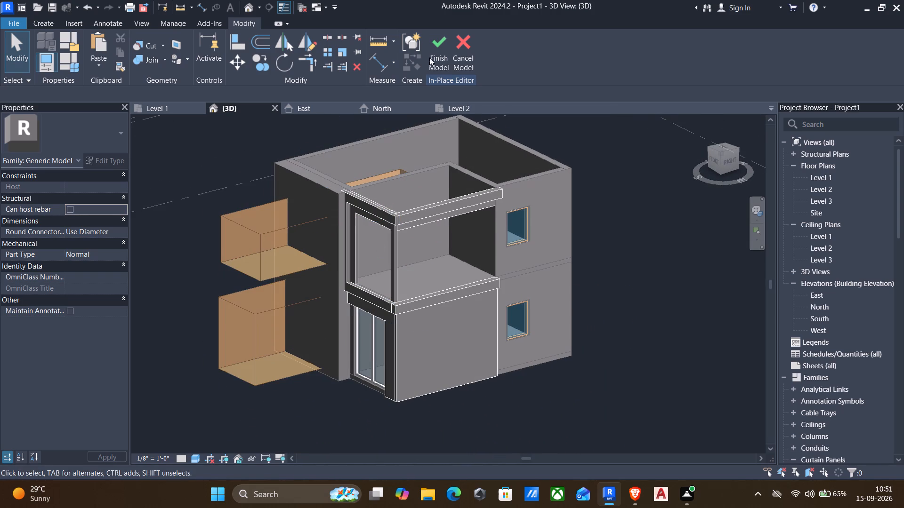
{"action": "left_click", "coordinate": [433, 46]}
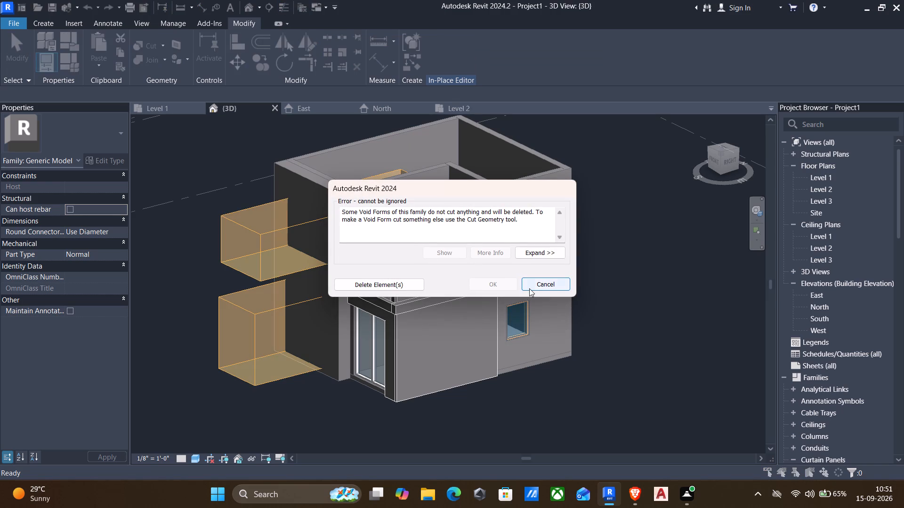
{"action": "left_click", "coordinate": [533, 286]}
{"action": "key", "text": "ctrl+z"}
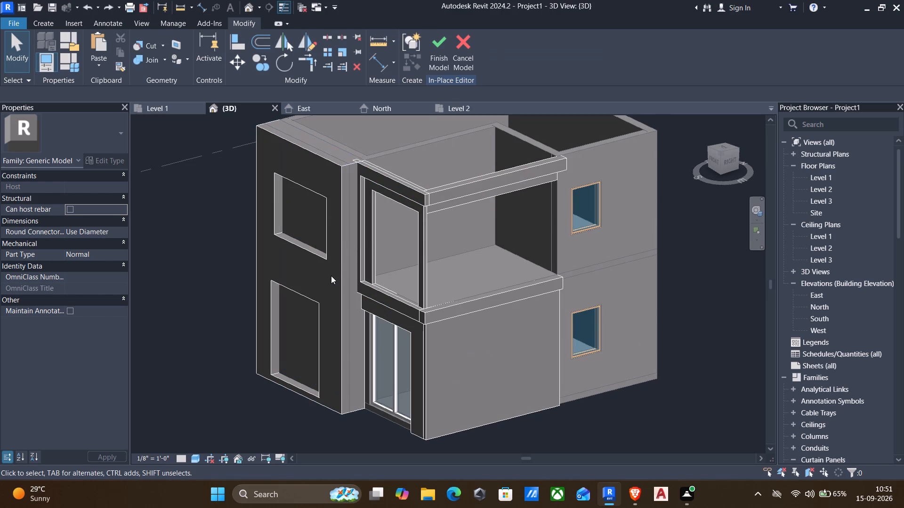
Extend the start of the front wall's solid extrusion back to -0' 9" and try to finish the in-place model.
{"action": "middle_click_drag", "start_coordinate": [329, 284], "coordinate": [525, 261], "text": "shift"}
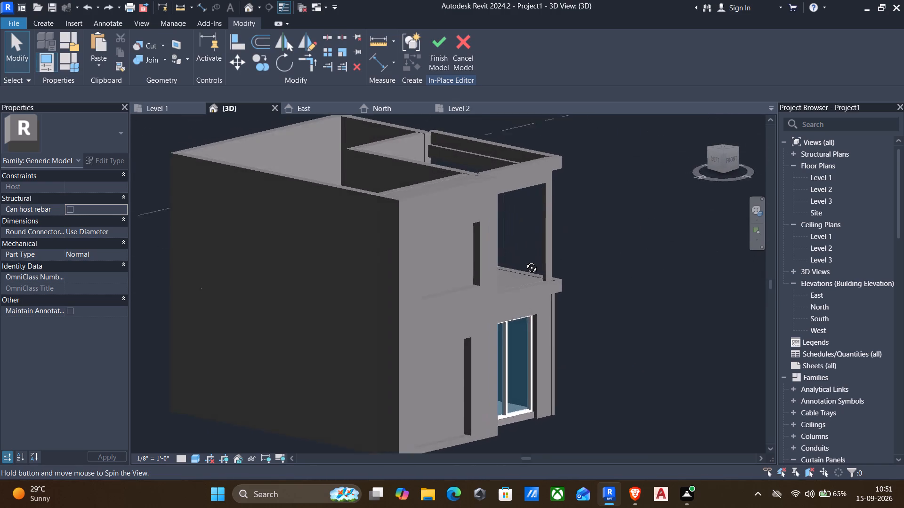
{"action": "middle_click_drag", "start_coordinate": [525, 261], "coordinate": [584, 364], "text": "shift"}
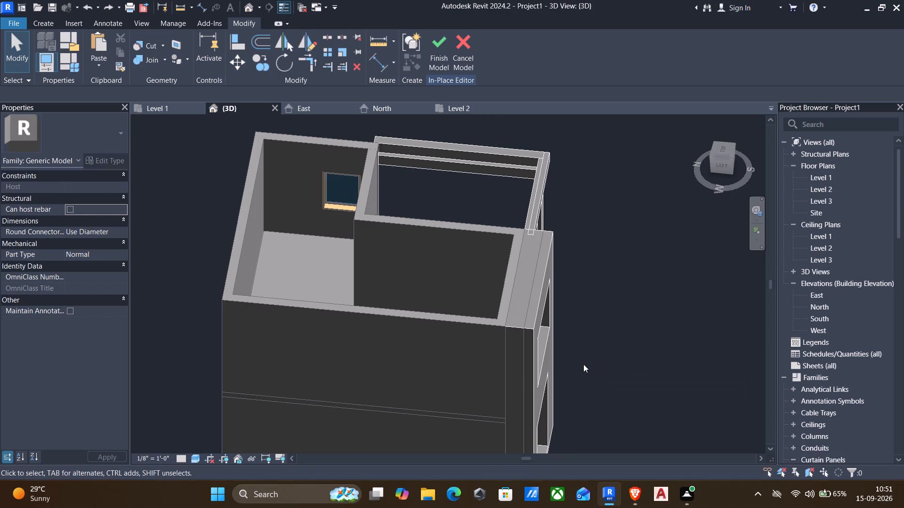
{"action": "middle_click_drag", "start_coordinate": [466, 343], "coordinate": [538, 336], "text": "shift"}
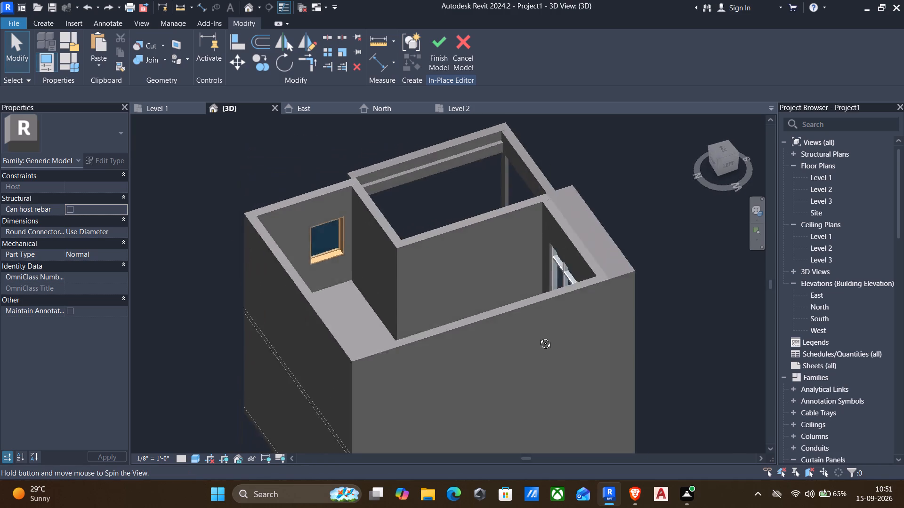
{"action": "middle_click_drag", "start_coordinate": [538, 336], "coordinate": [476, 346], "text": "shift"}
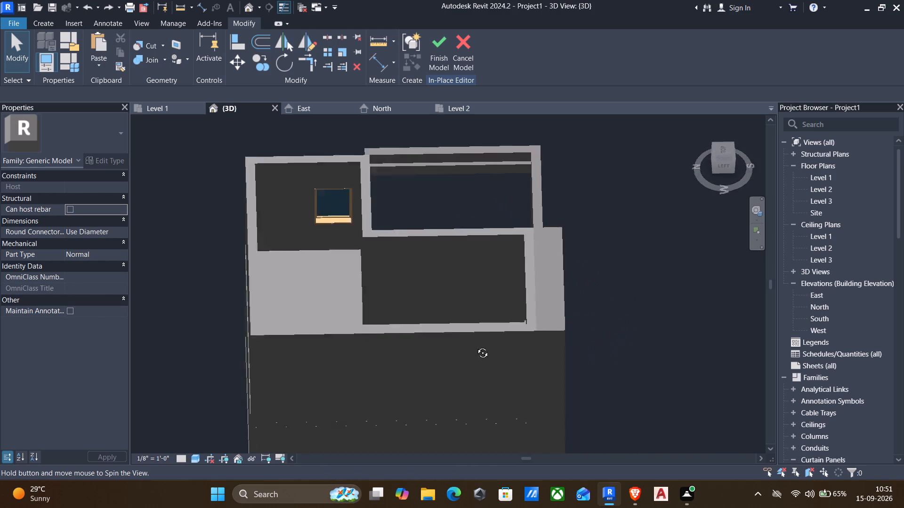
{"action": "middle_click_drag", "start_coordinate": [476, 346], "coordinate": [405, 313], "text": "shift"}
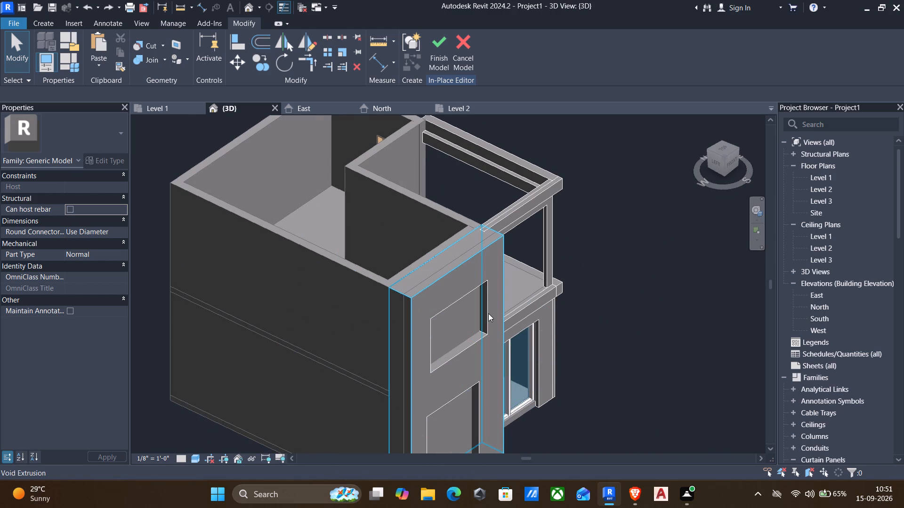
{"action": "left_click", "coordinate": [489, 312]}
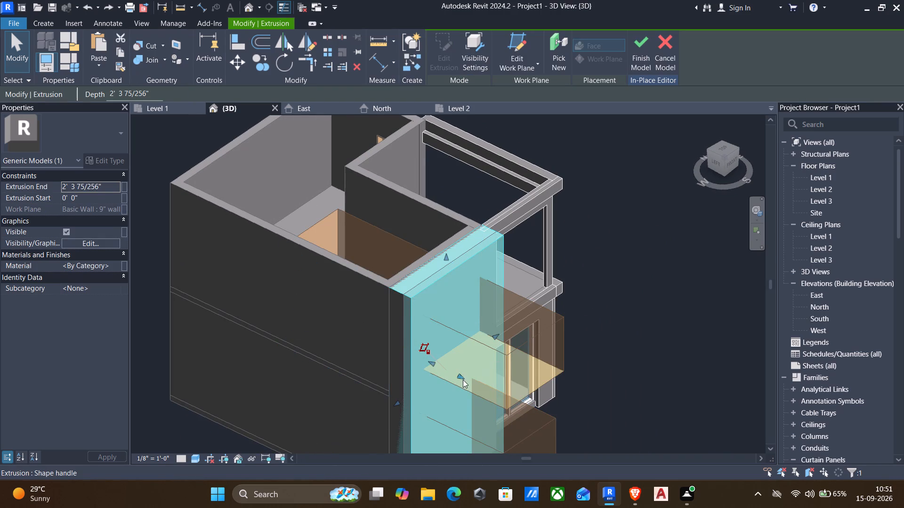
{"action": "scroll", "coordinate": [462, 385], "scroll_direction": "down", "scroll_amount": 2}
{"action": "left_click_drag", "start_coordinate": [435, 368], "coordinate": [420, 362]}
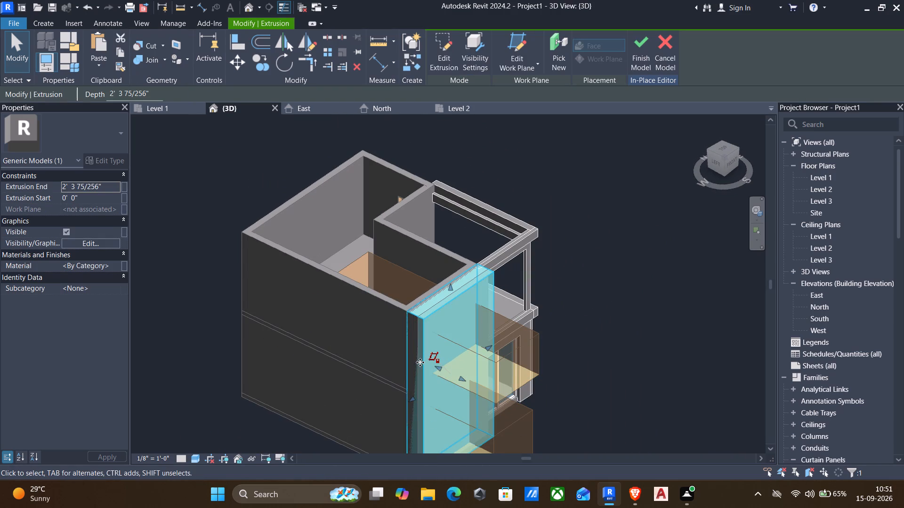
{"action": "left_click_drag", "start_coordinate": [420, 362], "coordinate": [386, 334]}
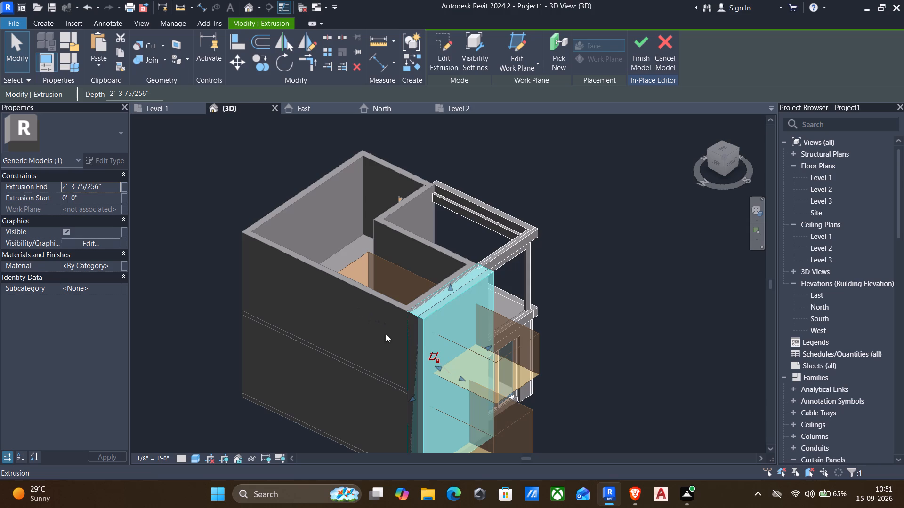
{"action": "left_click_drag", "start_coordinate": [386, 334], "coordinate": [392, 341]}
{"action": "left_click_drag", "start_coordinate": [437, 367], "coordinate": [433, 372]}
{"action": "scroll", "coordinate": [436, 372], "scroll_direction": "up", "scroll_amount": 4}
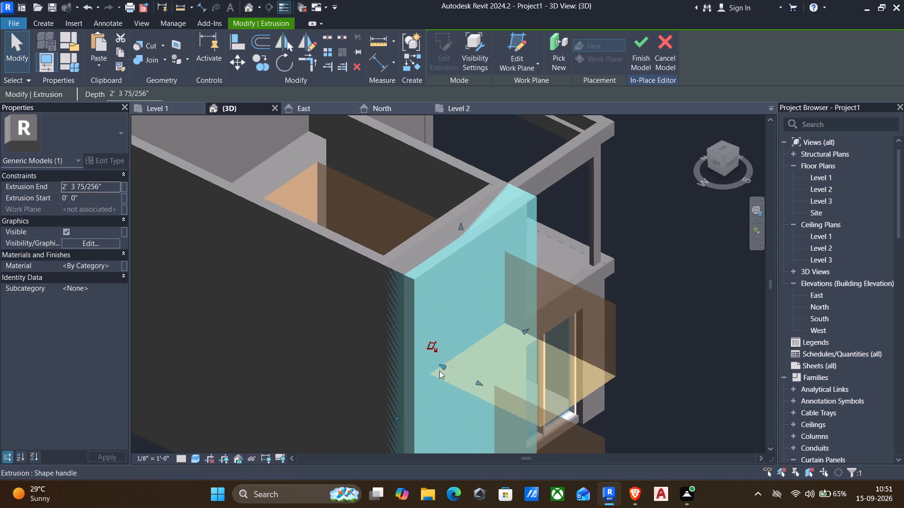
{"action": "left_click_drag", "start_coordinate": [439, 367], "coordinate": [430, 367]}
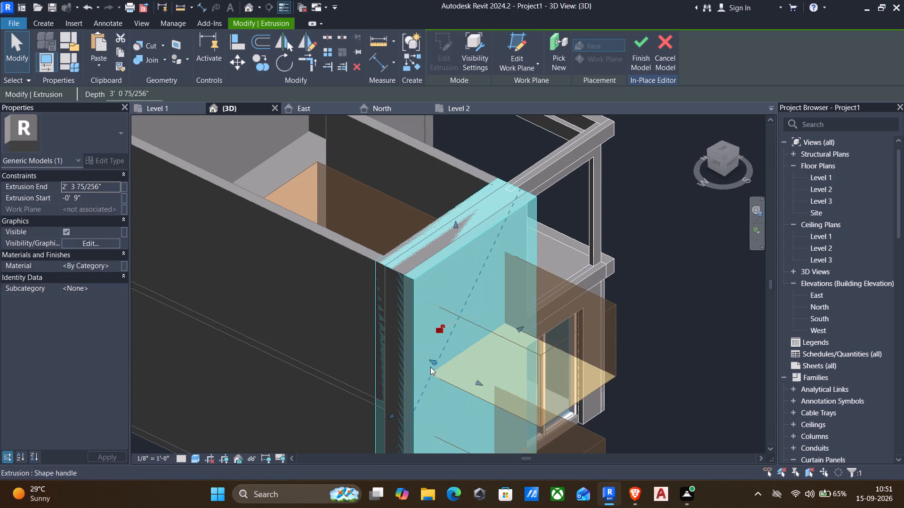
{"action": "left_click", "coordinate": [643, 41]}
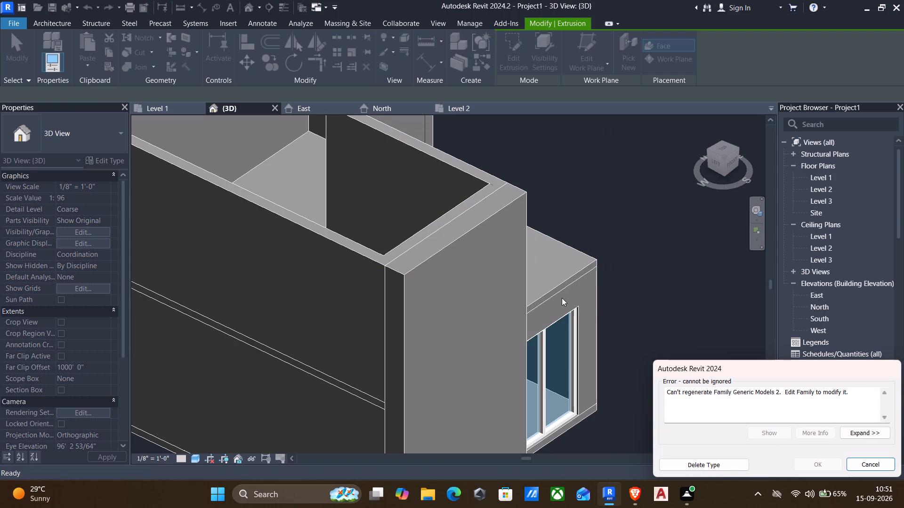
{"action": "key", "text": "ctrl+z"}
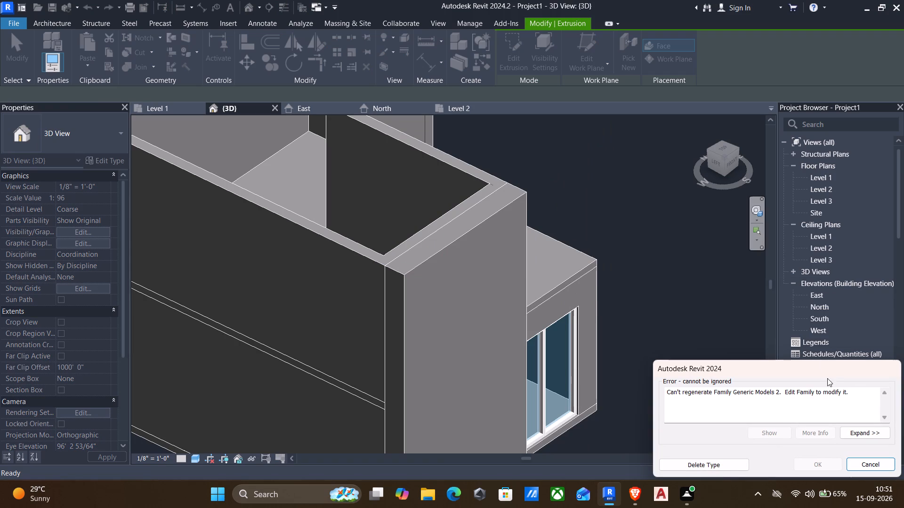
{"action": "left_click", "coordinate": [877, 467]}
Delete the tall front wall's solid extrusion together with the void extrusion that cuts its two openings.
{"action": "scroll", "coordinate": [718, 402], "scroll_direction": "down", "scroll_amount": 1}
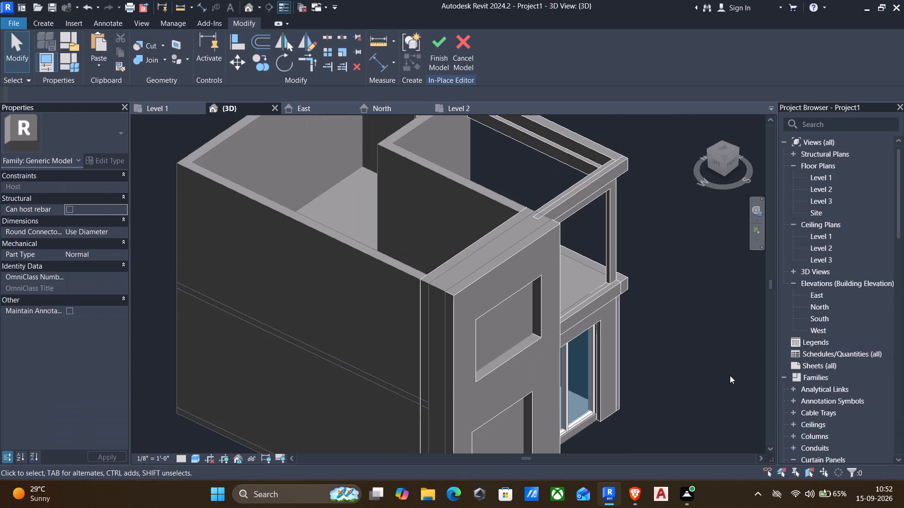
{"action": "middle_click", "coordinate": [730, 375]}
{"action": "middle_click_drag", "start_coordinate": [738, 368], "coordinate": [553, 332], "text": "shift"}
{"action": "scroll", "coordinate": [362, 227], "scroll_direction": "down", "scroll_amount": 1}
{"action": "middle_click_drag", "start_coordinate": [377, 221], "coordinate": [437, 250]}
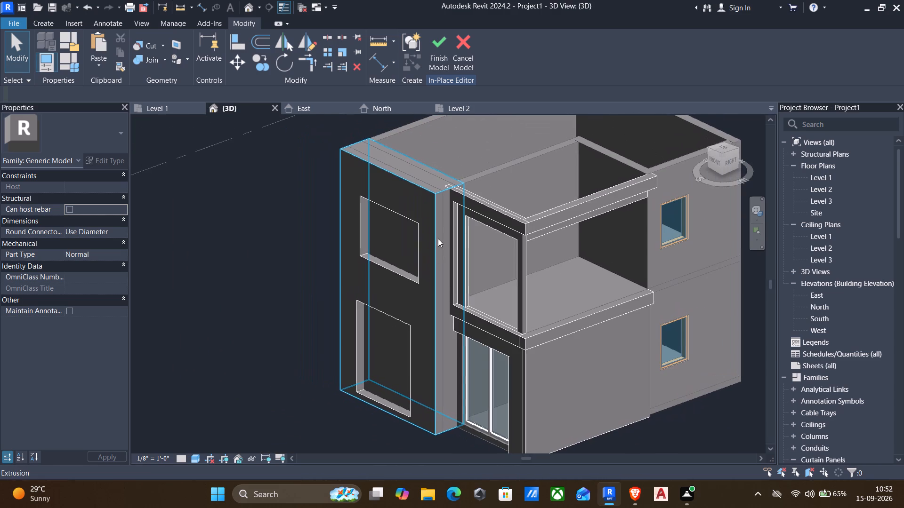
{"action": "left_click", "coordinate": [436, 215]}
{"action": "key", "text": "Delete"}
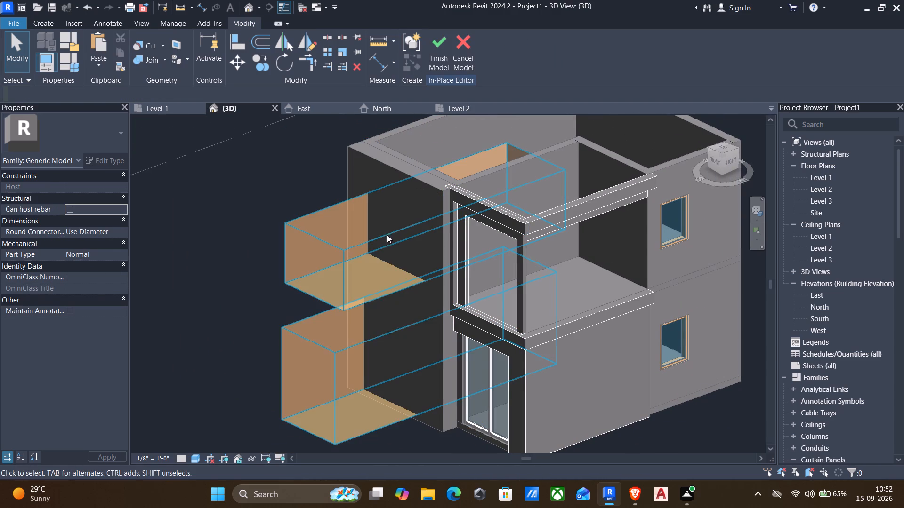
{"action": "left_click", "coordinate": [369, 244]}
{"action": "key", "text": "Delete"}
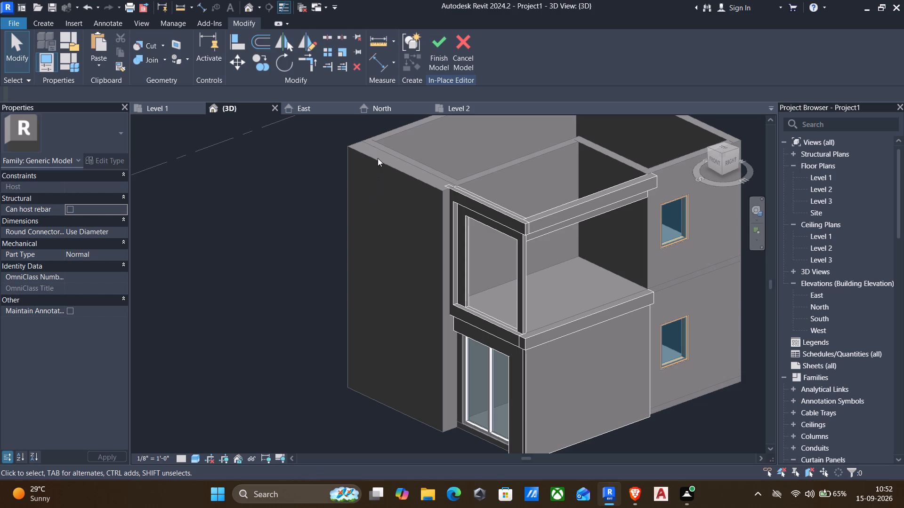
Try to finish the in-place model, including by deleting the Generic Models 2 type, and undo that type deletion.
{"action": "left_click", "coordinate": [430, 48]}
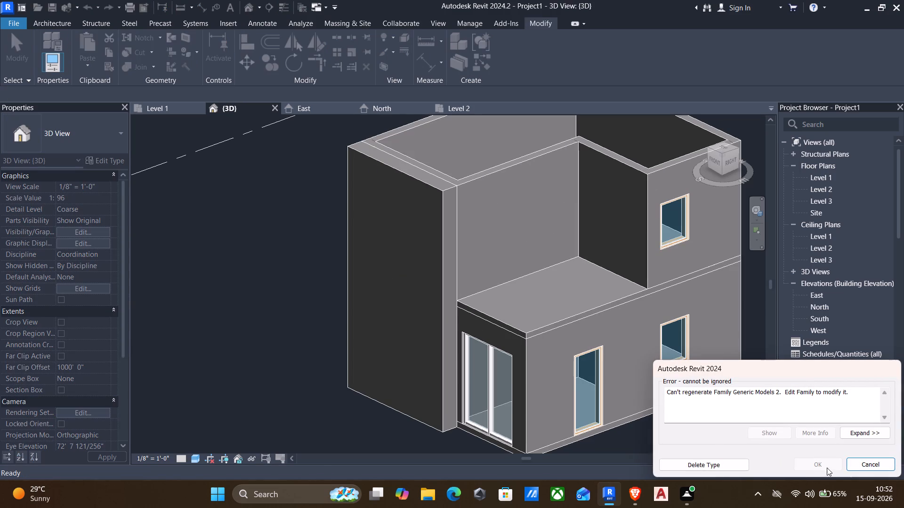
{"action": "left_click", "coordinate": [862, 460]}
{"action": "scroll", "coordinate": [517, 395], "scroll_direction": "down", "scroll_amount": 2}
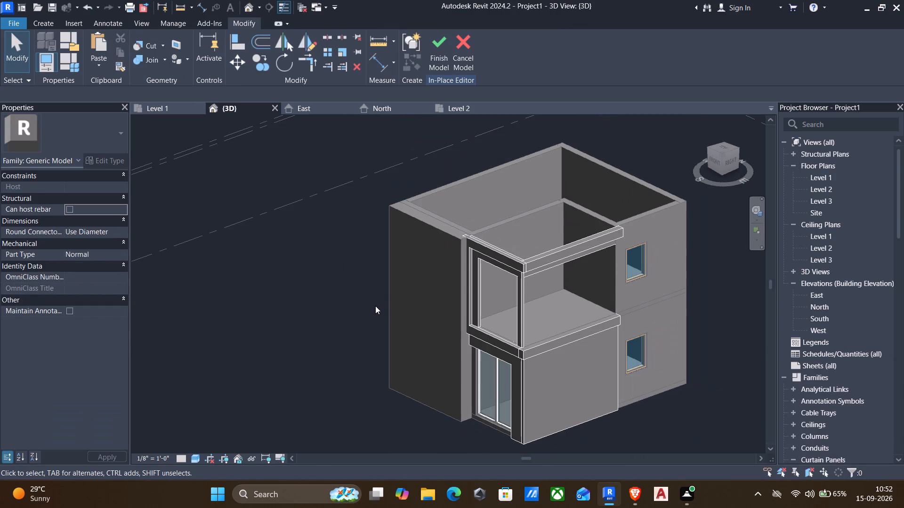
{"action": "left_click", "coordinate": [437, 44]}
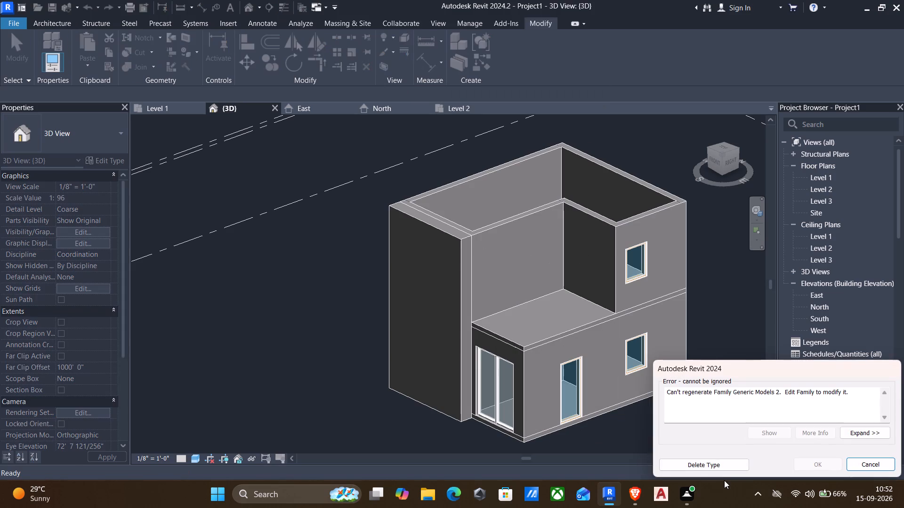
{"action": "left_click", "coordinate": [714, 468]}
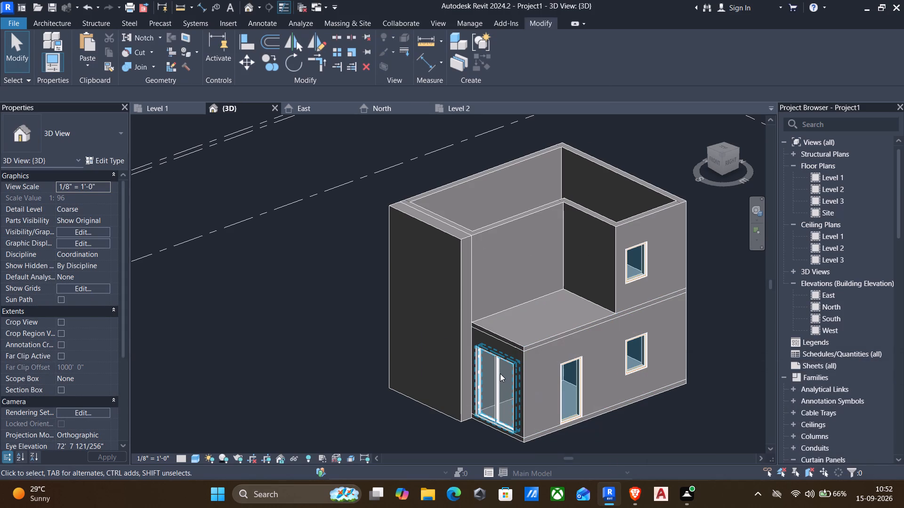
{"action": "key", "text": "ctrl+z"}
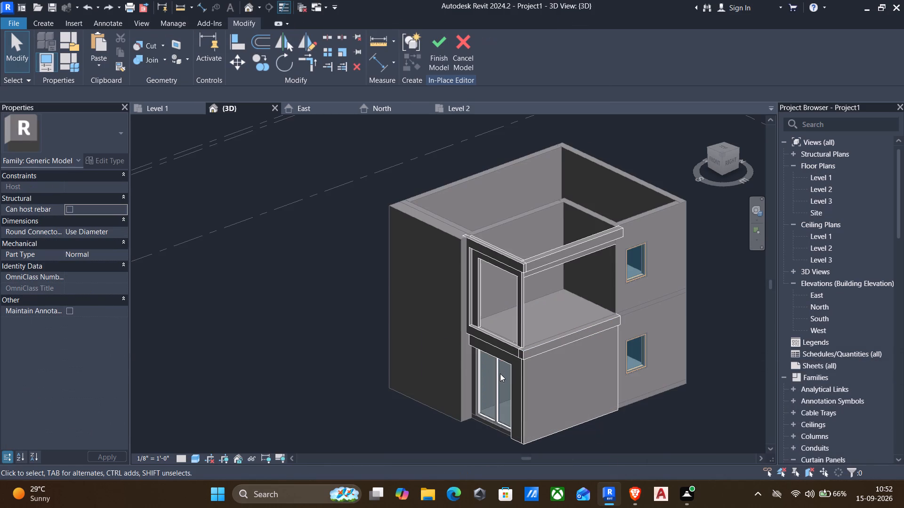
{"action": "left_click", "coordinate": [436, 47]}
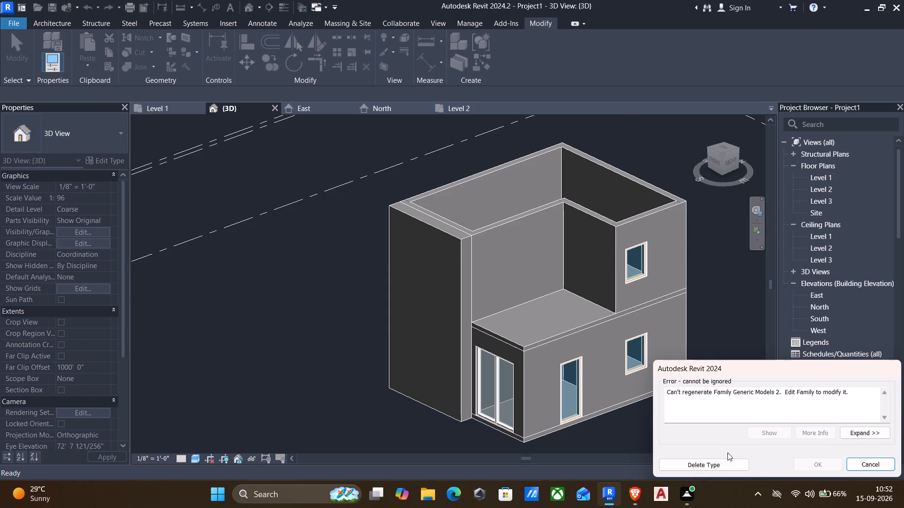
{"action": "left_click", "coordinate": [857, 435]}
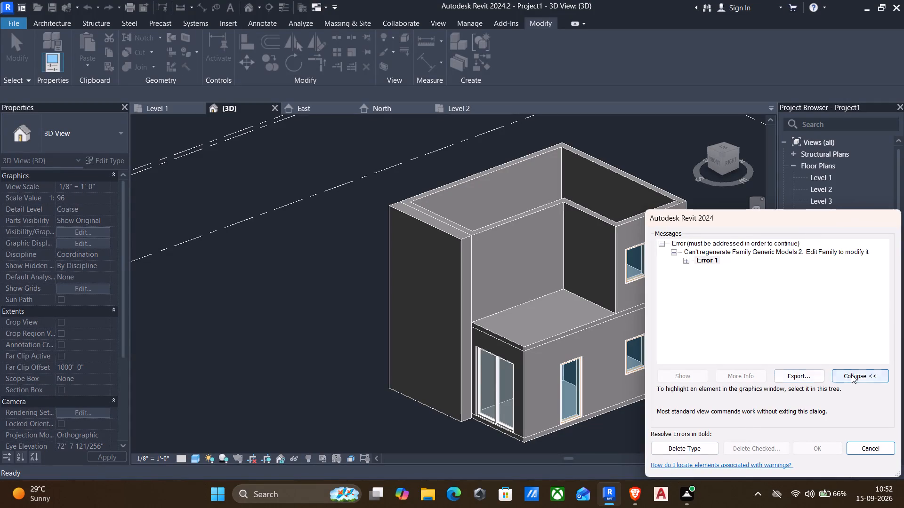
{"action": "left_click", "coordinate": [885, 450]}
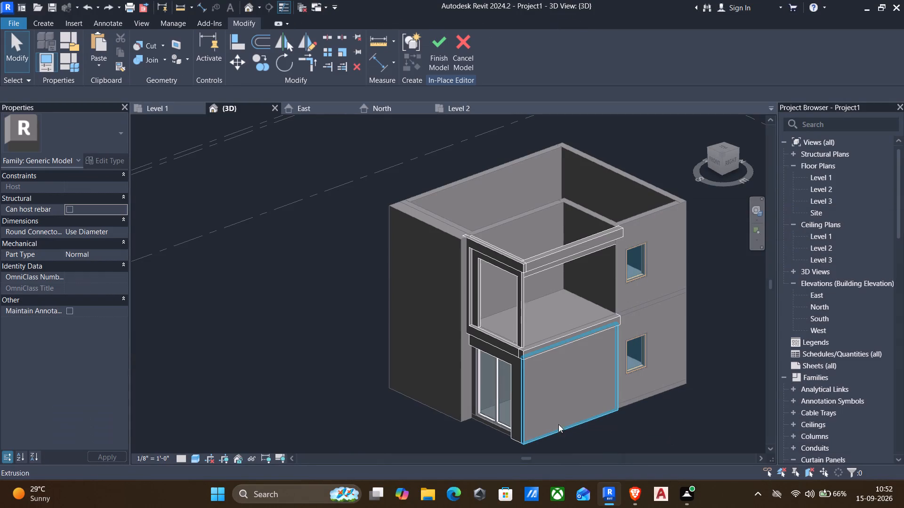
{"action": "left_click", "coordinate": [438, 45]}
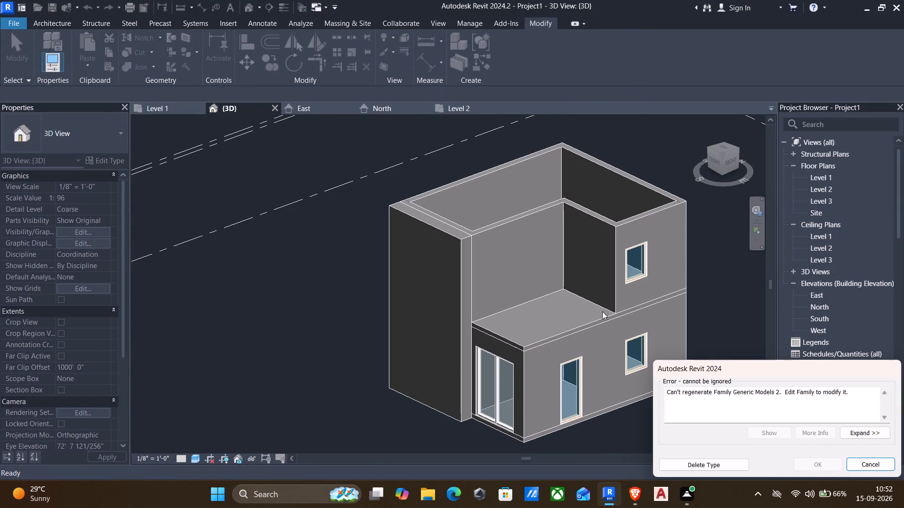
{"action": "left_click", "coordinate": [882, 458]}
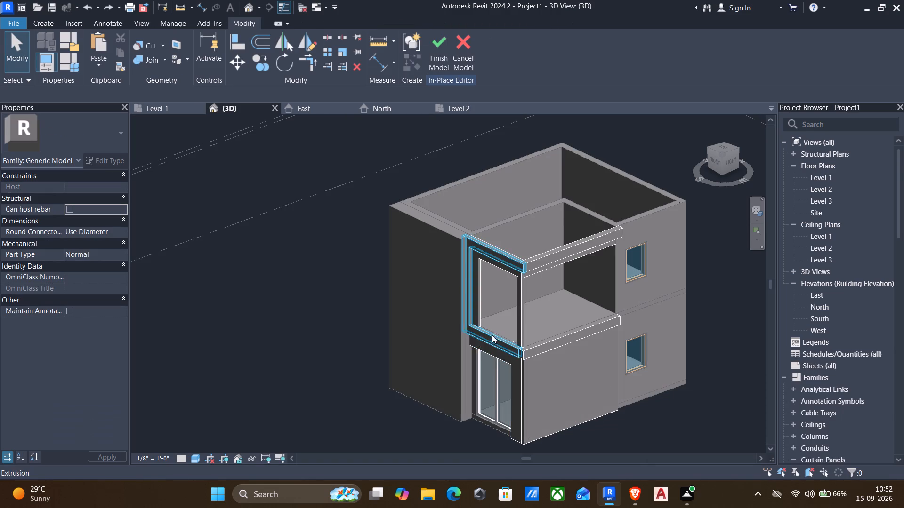
Quit the in-place model, discard its changes, and view the building's front facade.
{"action": "middle_click_drag", "start_coordinate": [420, 290], "coordinate": [506, 231], "text": "shift"}
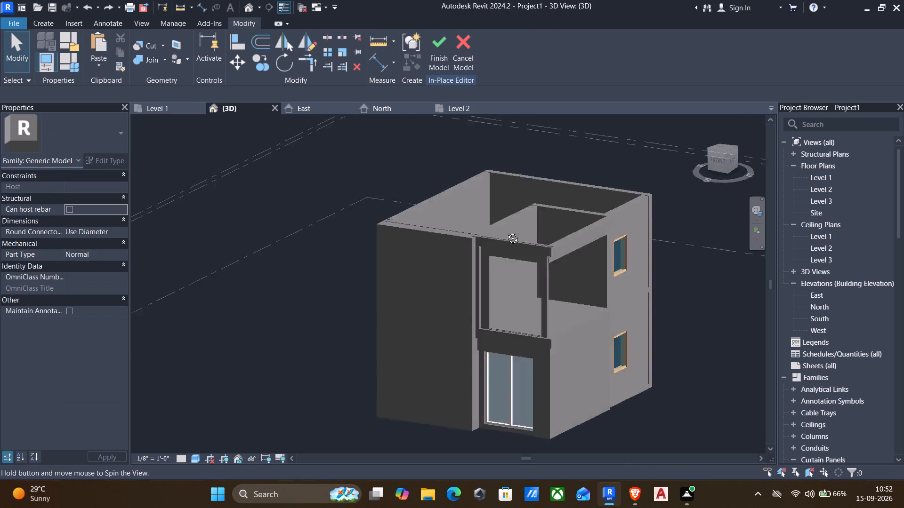
{"action": "middle_click_drag", "start_coordinate": [506, 231], "coordinate": [380, 277], "text": "shift"}
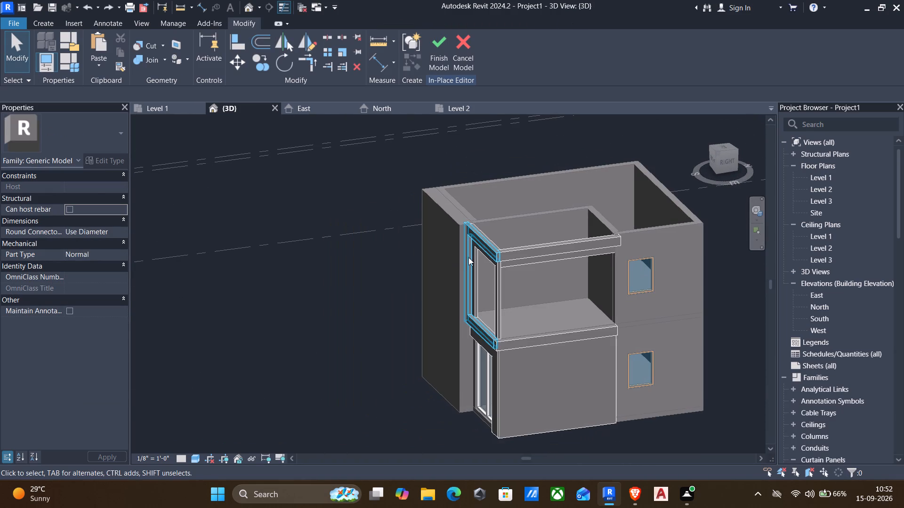
{"action": "left_click", "coordinate": [460, 45]}
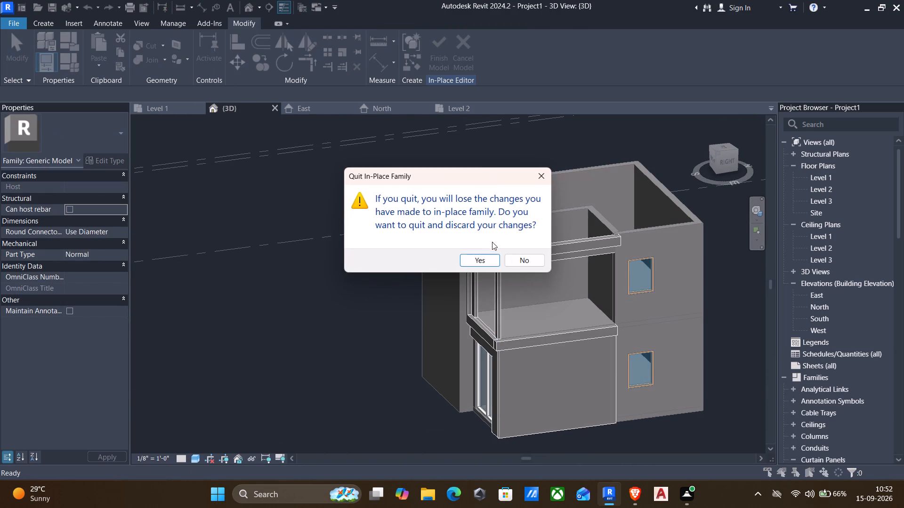
{"action": "left_click", "coordinate": [496, 265]}
{"action": "scroll", "coordinate": [472, 328], "scroll_direction": "down", "scroll_amount": 3}
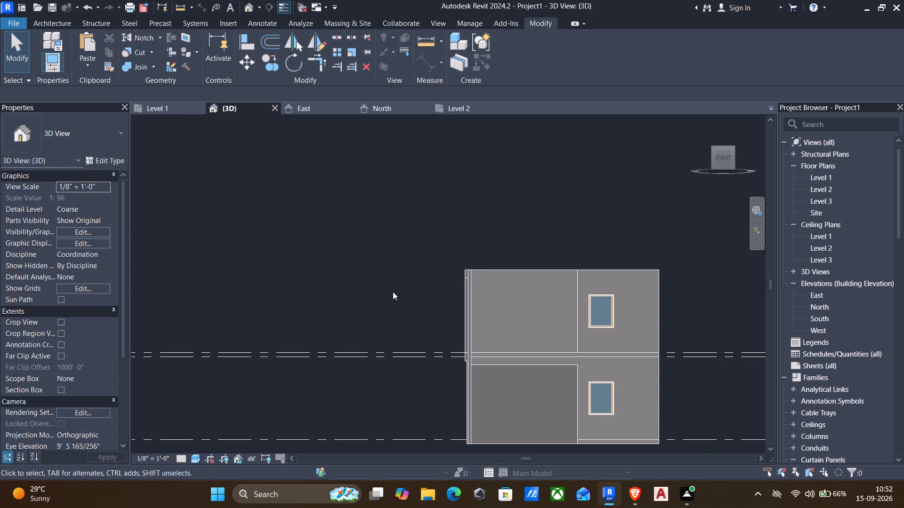
{"action": "middle_click_drag", "start_coordinate": [378, 285], "coordinate": [514, 334], "text": "shift"}
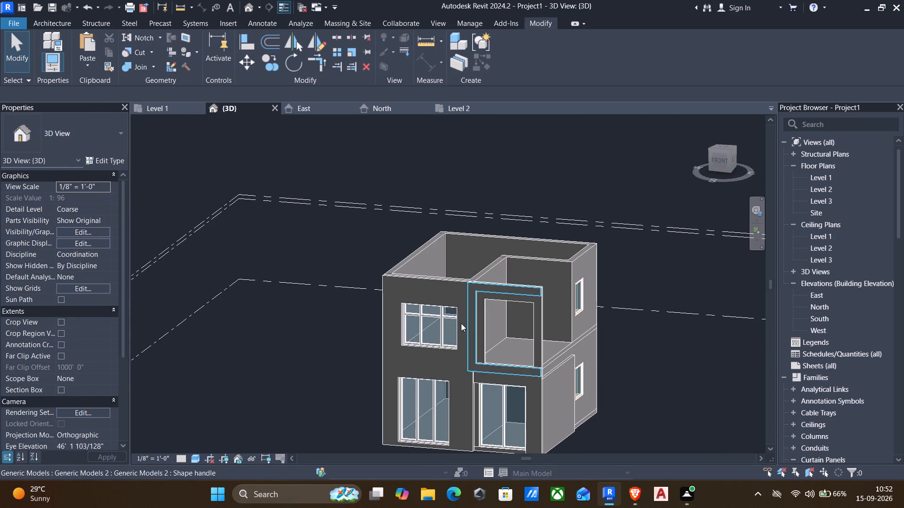
Examine the building's front facade, terrace and side walls from several angles in the 3D view.
{"action": "middle_click_drag", "start_coordinate": [460, 319], "coordinate": [316, 370]}
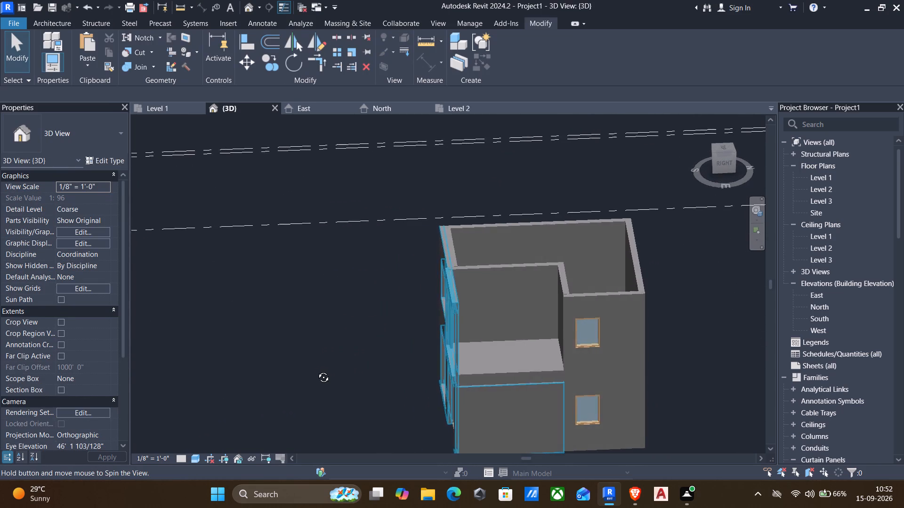
{"action": "middle_click_drag", "start_coordinate": [316, 370], "coordinate": [387, 323]}
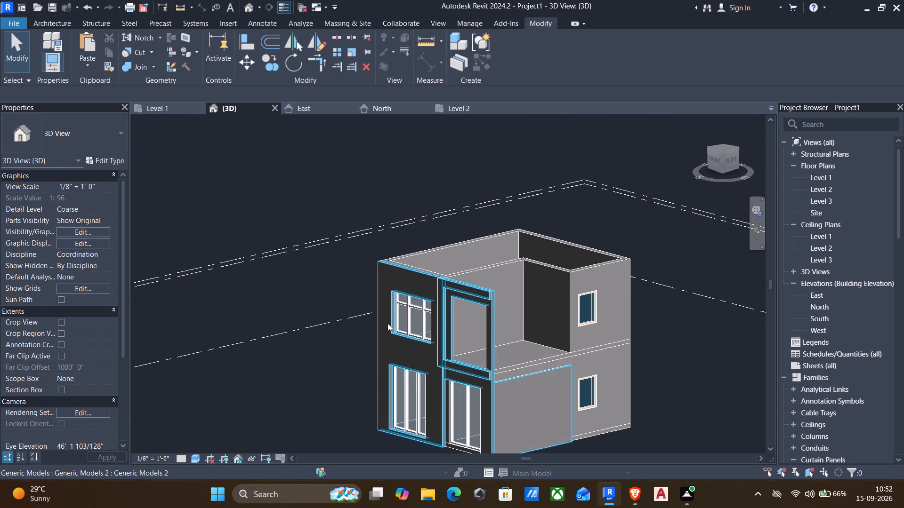
{"action": "key", "text": "Escape"}
{"action": "middle_click_drag", "start_coordinate": [424, 378], "coordinate": [409, 298]}
{"action": "middle_click_drag", "start_coordinate": [417, 302], "coordinate": [306, 331], "text": "shift"}
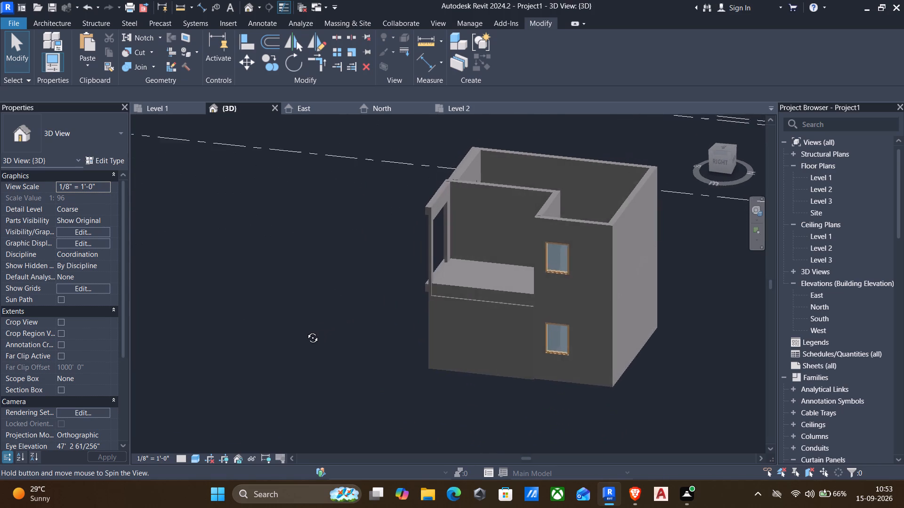
{"action": "middle_click_drag", "start_coordinate": [306, 331], "coordinate": [328, 242], "text": "shift"}
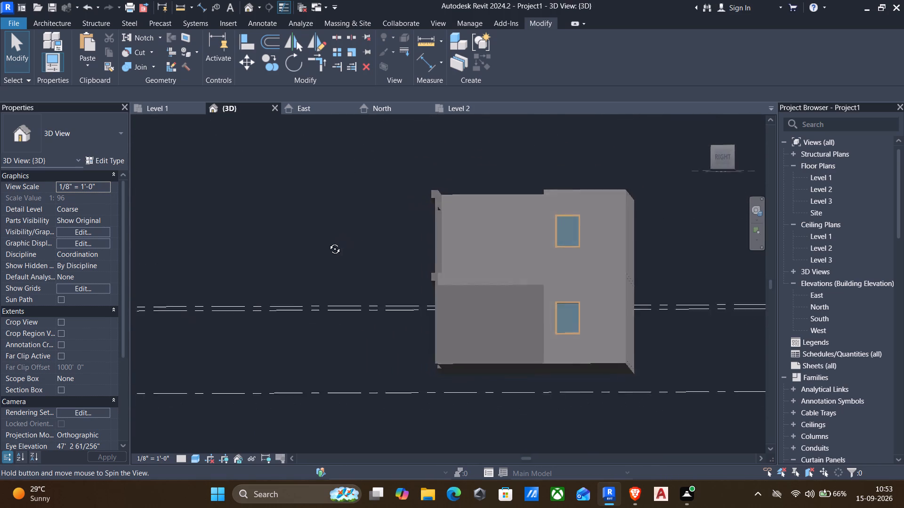
{"action": "middle_click_drag", "start_coordinate": [328, 242], "coordinate": [472, 285], "text": "shift"}
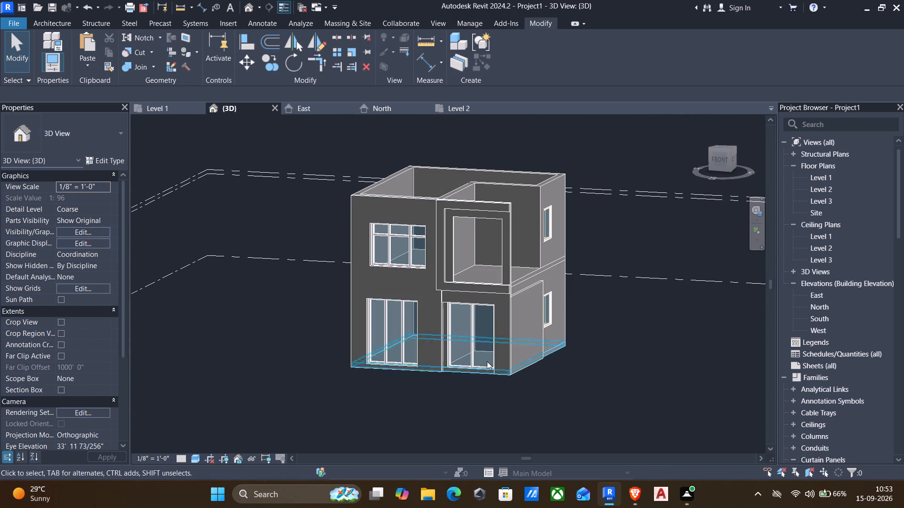
Reopen the front wall's in-place generic model for editing and select its tall solid extrusion around the stacked windows.
{"action": "scroll", "coordinate": [505, 335], "scroll_direction": "up", "scroll_amount": 2}
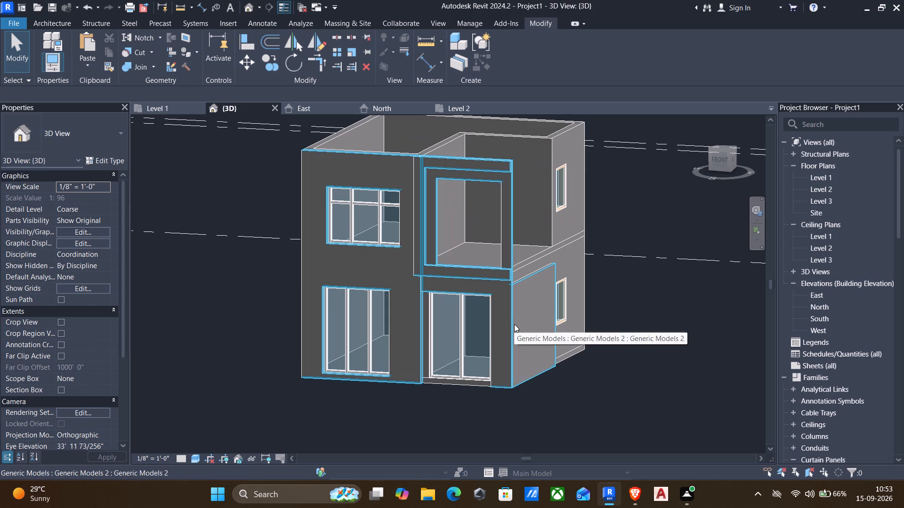
{"action": "left_click", "coordinate": [510, 329]}
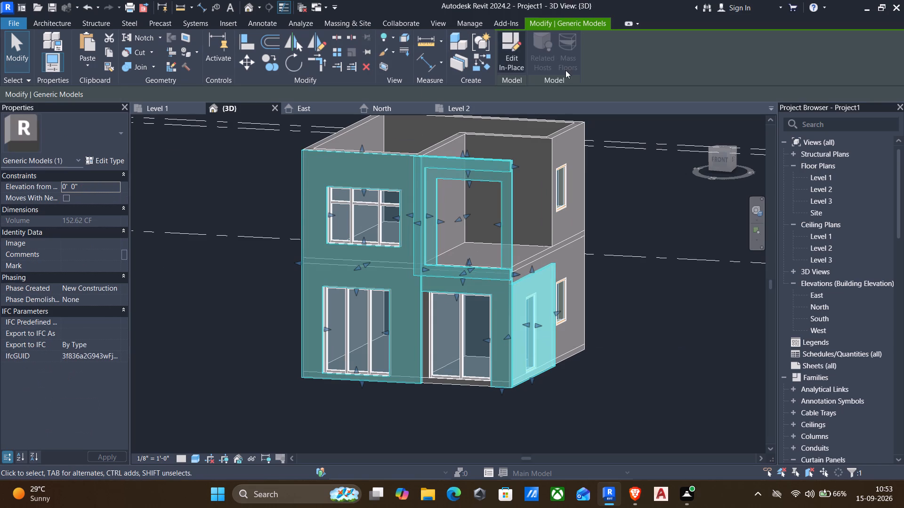
{"action": "left_click", "coordinate": [518, 50]}
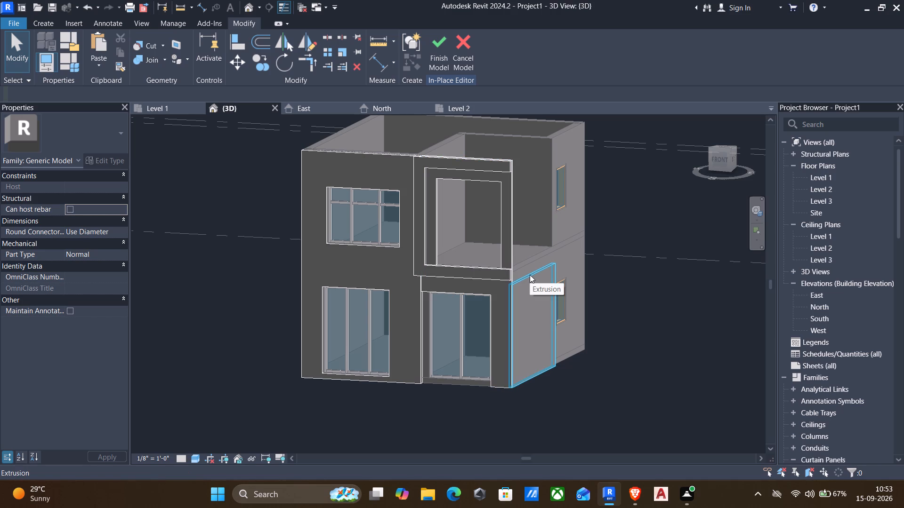
{"action": "left_click", "coordinate": [303, 261]}
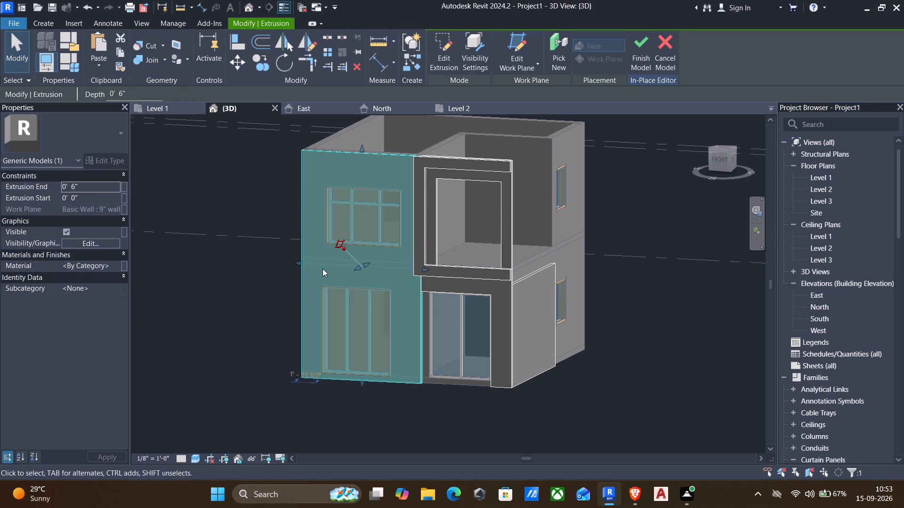
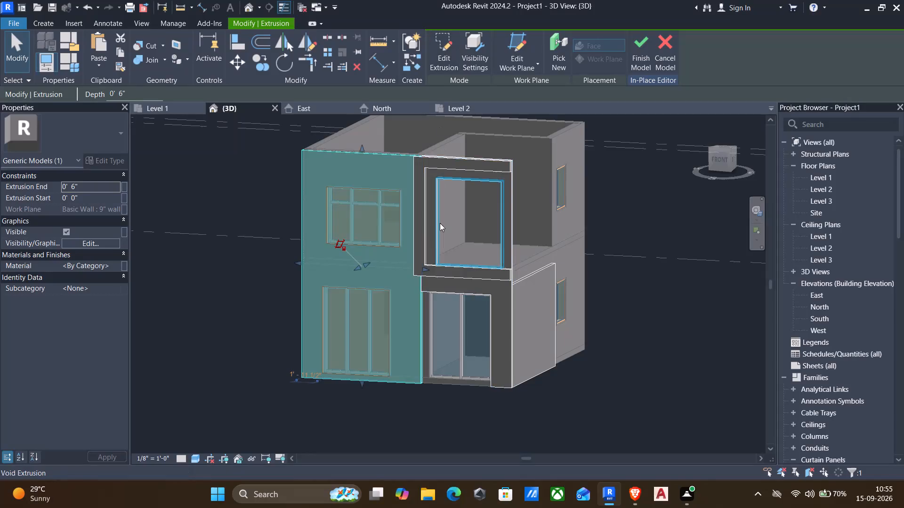
Open the selected front facade extrusion's material and remove the appearance image of Acoustic Ceiling Tile 24 x 24.
{"action": "left_click", "coordinate": [114, 264]}
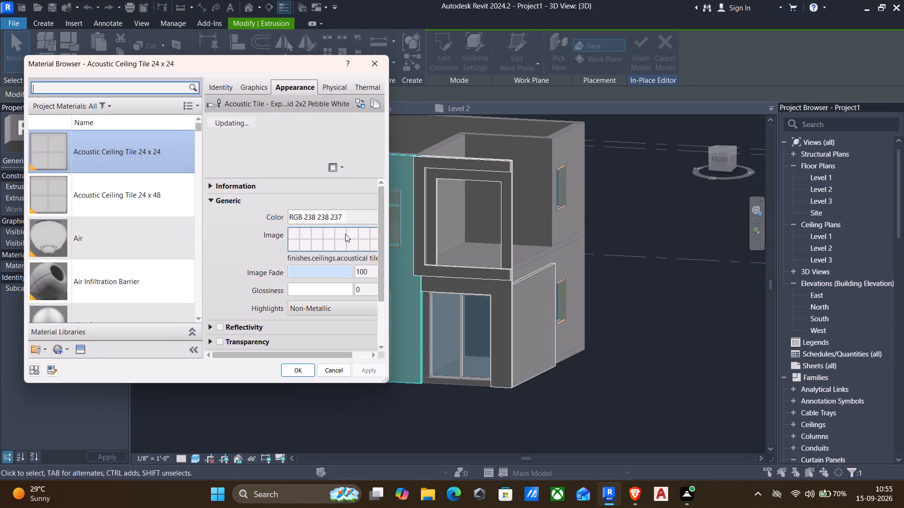
{"action": "left_click", "coordinate": [345, 234]}
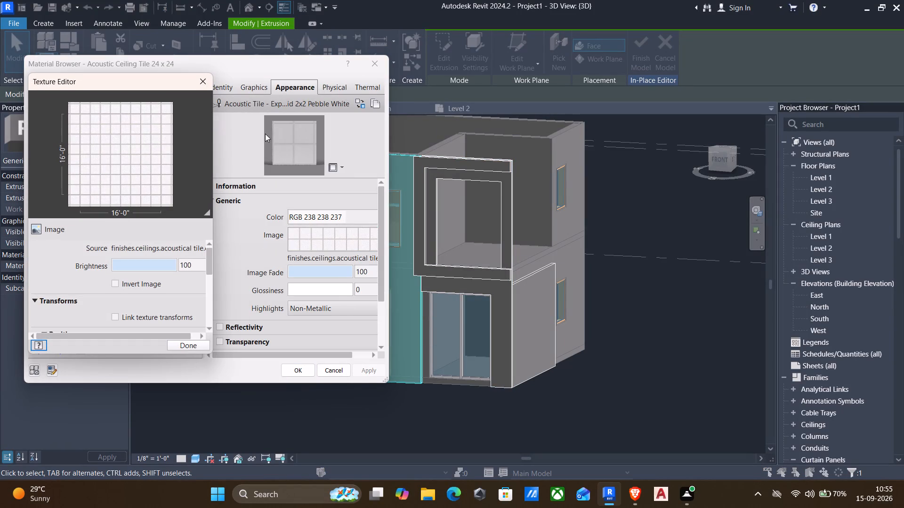
{"action": "left_click", "coordinate": [210, 84]}
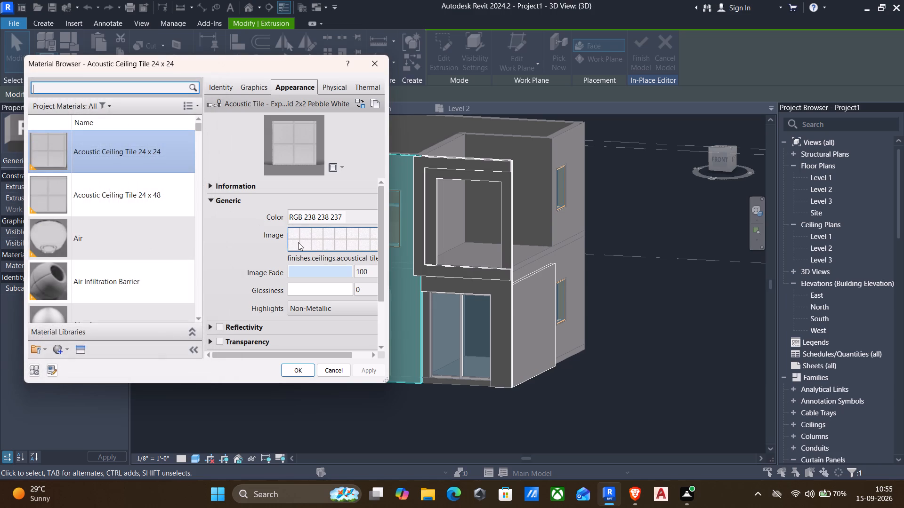
{"action": "right_click", "coordinate": [309, 244]}
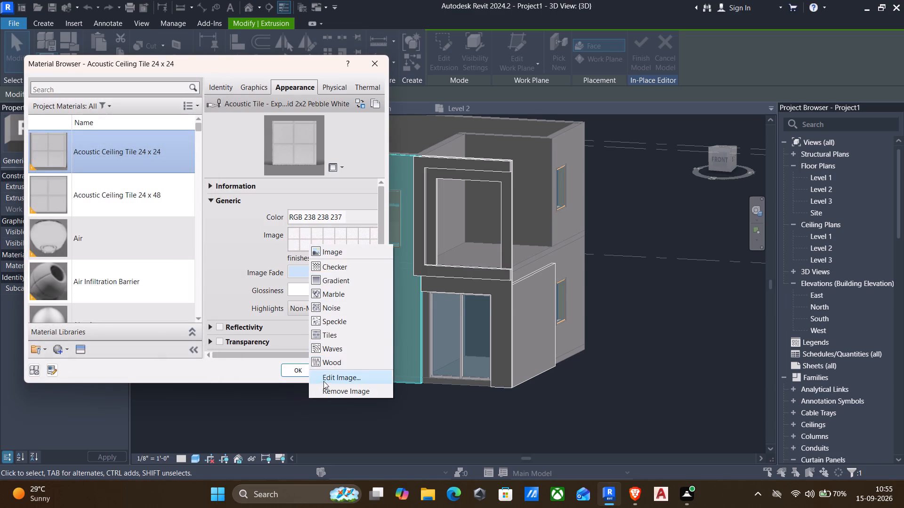
{"action": "left_click", "coordinate": [325, 388]}
Load fggg.jpeg from the AUTOCAD PLANS FUJI folder in Downloads as the material's appearance image.
{"action": "left_click", "coordinate": [330, 238]}
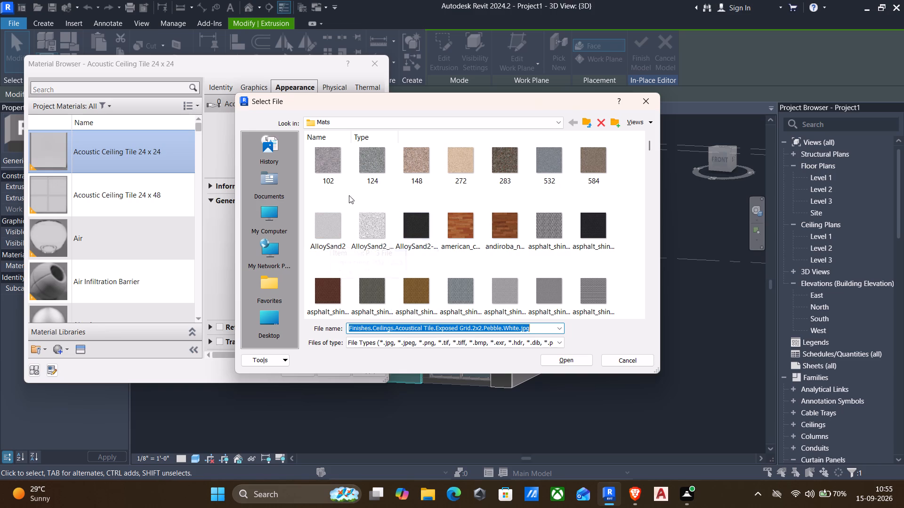
{"action": "scroll", "coordinate": [279, 235], "scroll_direction": "down", "scroll_amount": 4}
{"action": "left_click", "coordinate": [272, 316]}
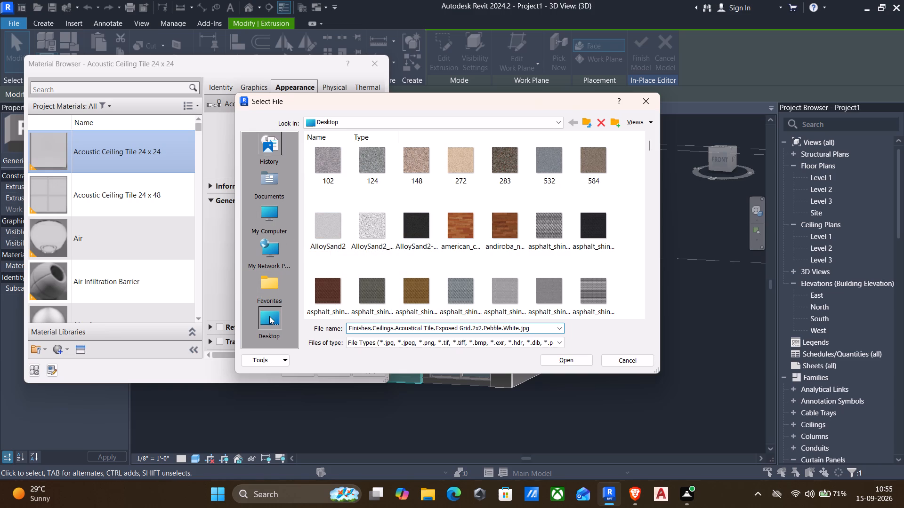
{"action": "left_click", "coordinate": [260, 277]}
{"action": "scroll", "coordinate": [248, 161], "scroll_direction": "up", "scroll_amount": 3}
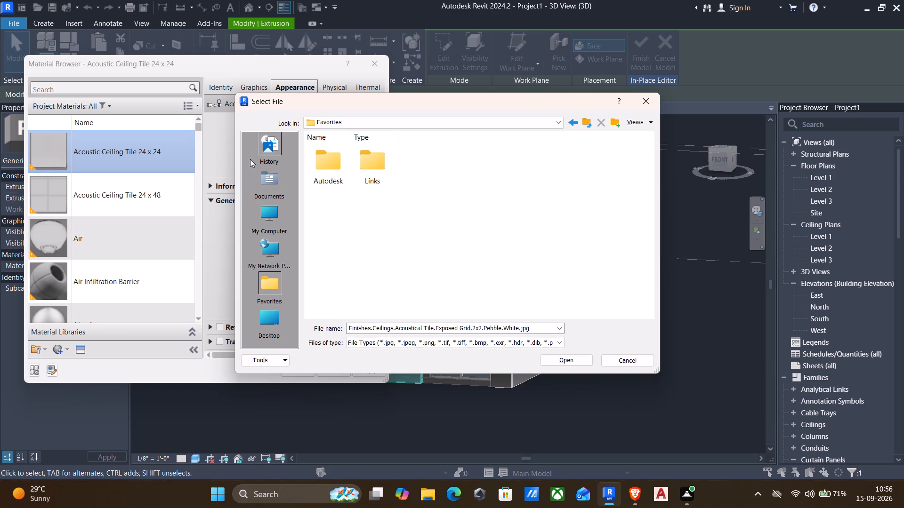
{"action": "scroll", "coordinate": [261, 173], "scroll_direction": "up", "scroll_amount": 5}
{"action": "left_click", "coordinate": [272, 316]}
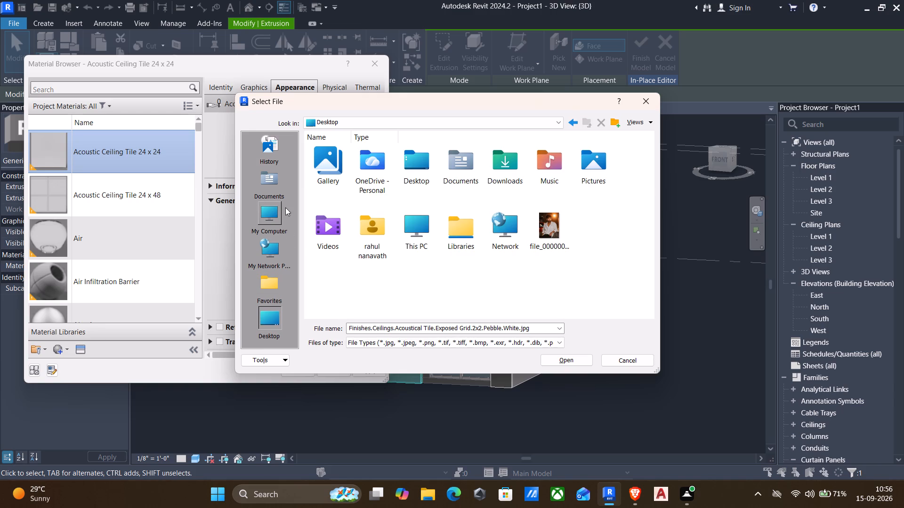
{"action": "scroll", "coordinate": [266, 247], "scroll_direction": "up", "scroll_amount": 3}
{"action": "left_click", "coordinate": [516, 169]}
{"action": "double_click", "coordinate": [511, 165]}
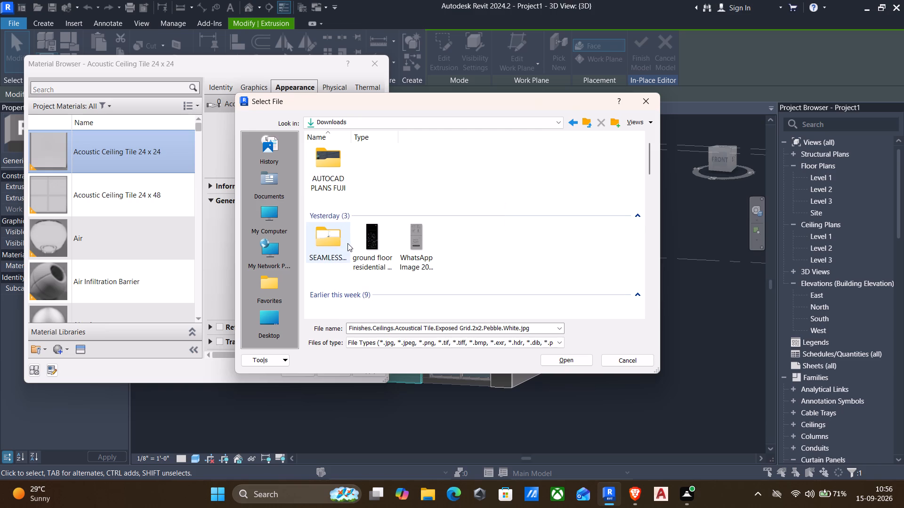
{"action": "double_click", "coordinate": [327, 166]}
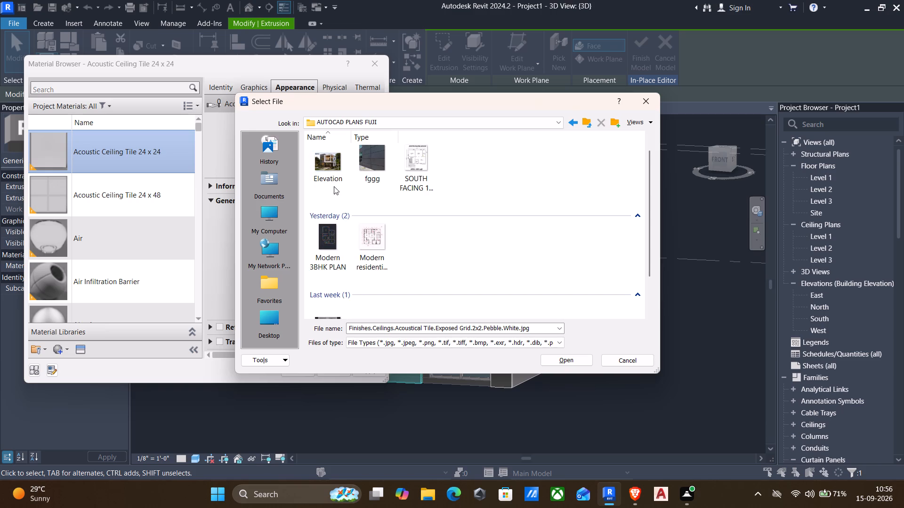
{"action": "left_click", "coordinate": [373, 167]}
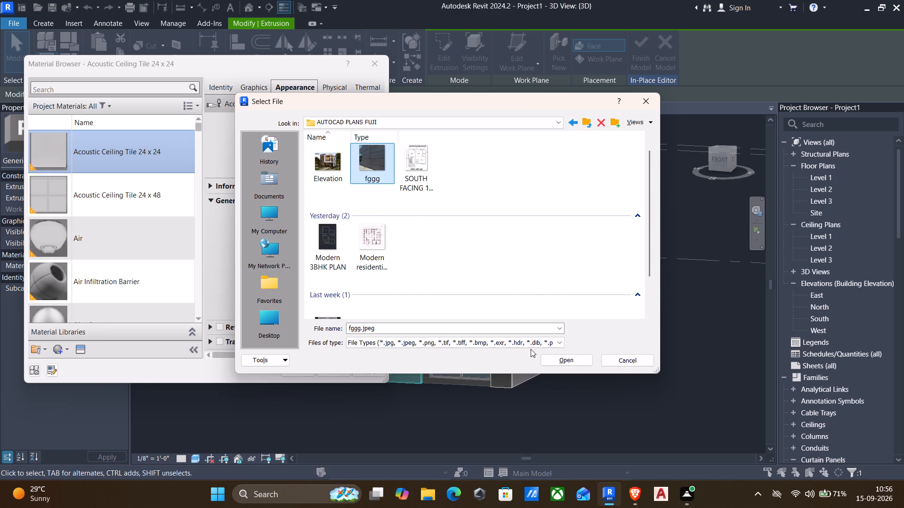
{"action": "left_click", "coordinate": [556, 360]}
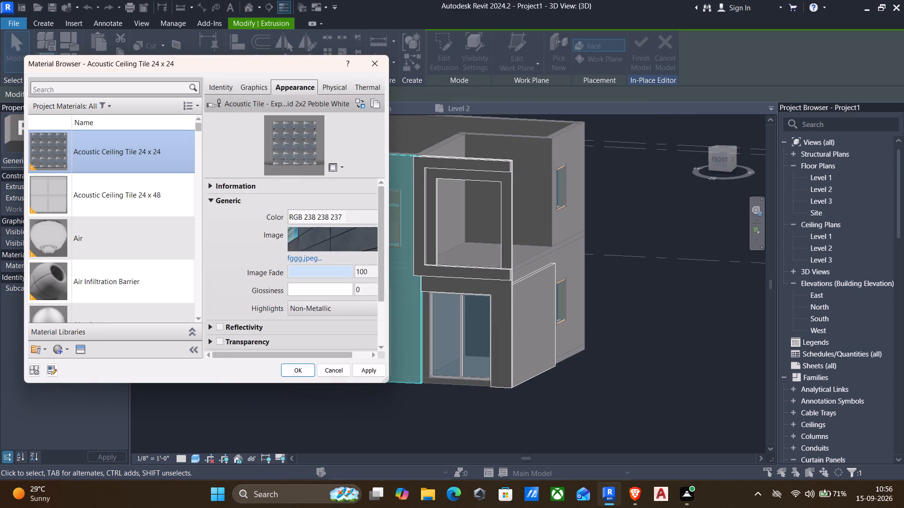
Set the fggg.jpeg texture's sample size to 2'-0" wide and high, and assign the material to the front extrusion.
{"action": "right_click", "coordinate": [348, 237]}
{"action": "left_click", "coordinate": [348, 237]}
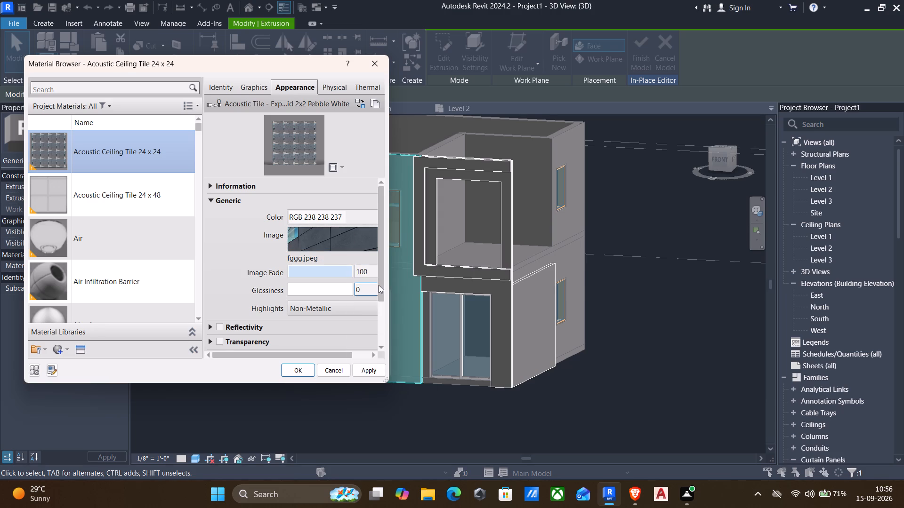
{"action": "left_click_drag", "start_coordinate": [379, 286], "coordinate": [367, 311]}
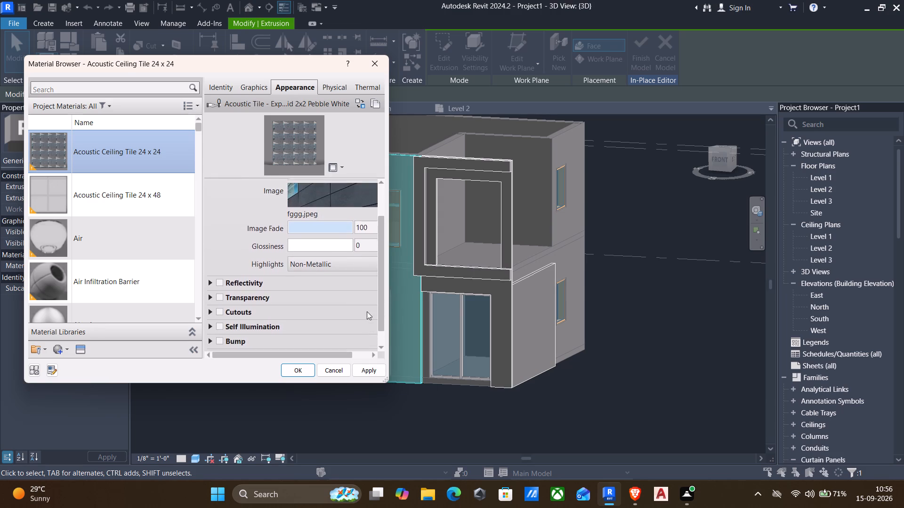
{"action": "left_click_drag", "start_coordinate": [367, 311], "coordinate": [368, 271]}
{"action": "right_click", "coordinate": [336, 243]}
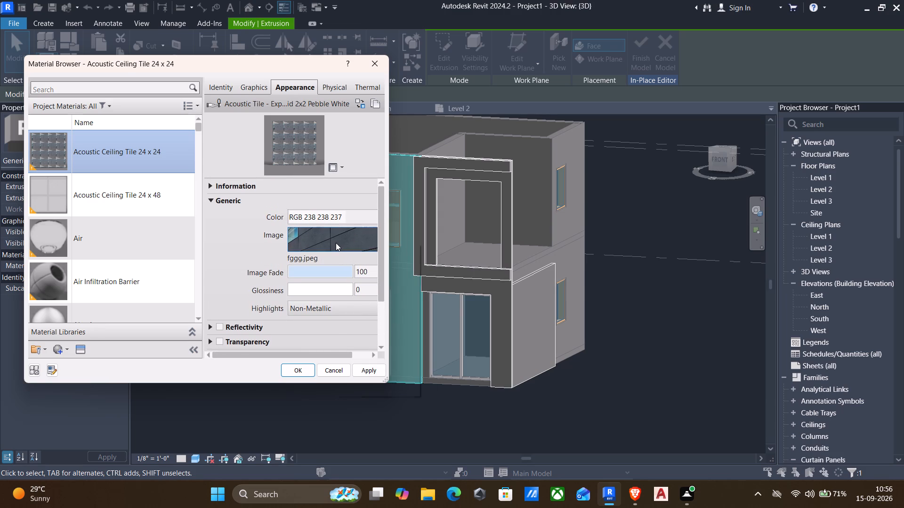
{"action": "left_click", "coordinate": [308, 231]}
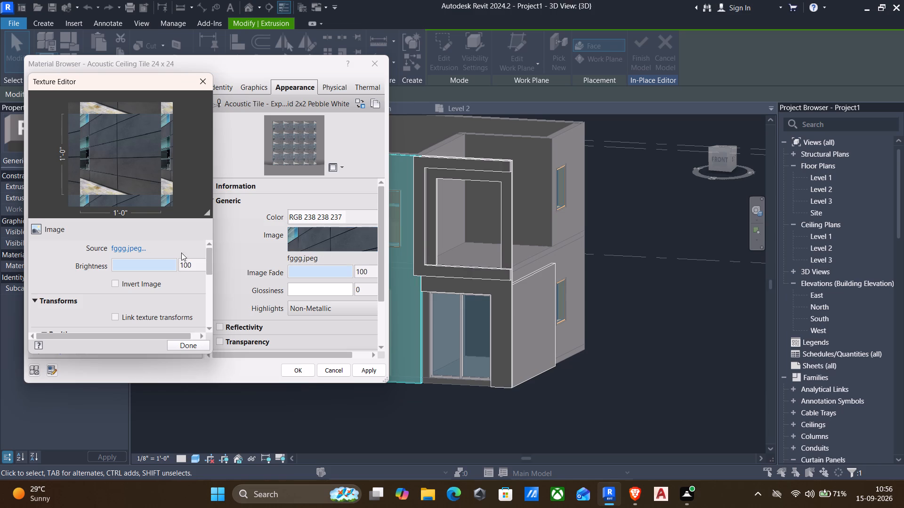
{"action": "left_click_drag", "start_coordinate": [209, 278], "coordinate": [208, 286]}
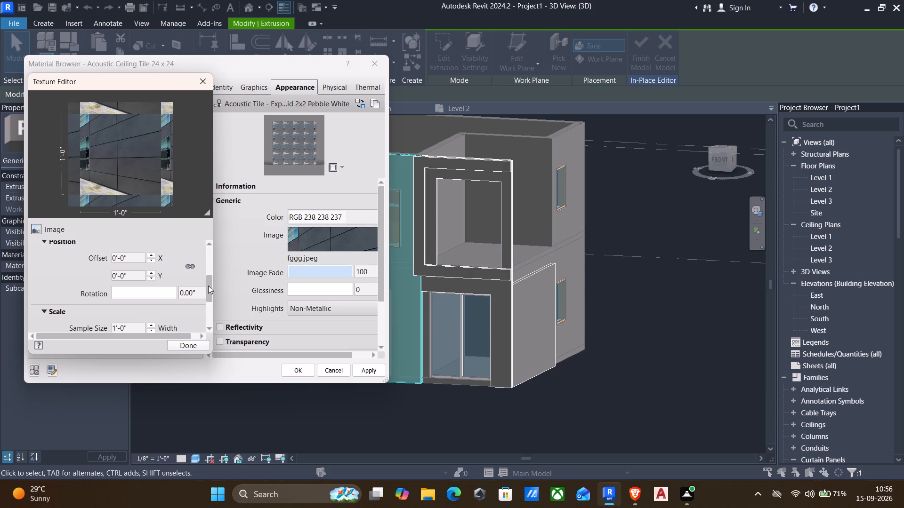
{"action": "left_click_drag", "start_coordinate": [208, 286], "coordinate": [208, 299]}
{"action": "left_click_drag", "start_coordinate": [150, 327], "coordinate": [97, 320]}
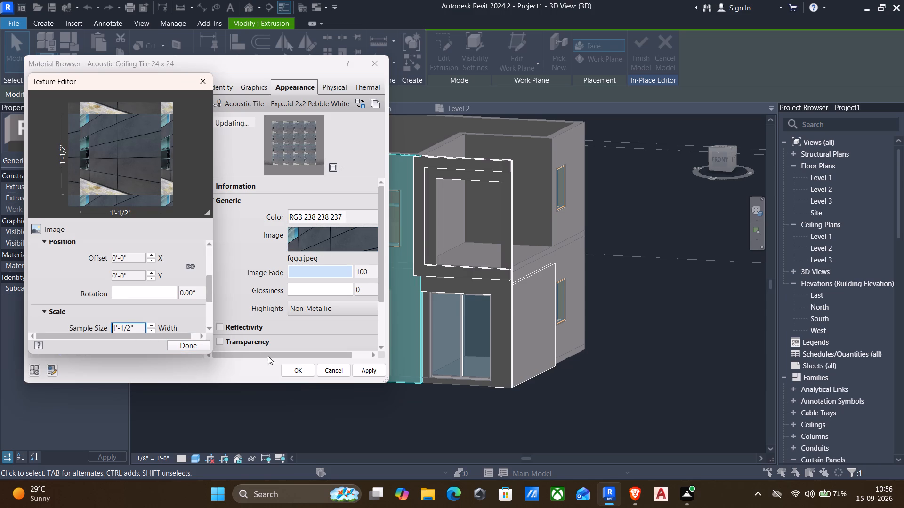
{"action": "scroll", "coordinate": [164, 324], "scroll_direction": "down", "scroll_amount": 2}
{"action": "left_click_drag", "start_coordinate": [141, 273], "coordinate": [137, 274]}
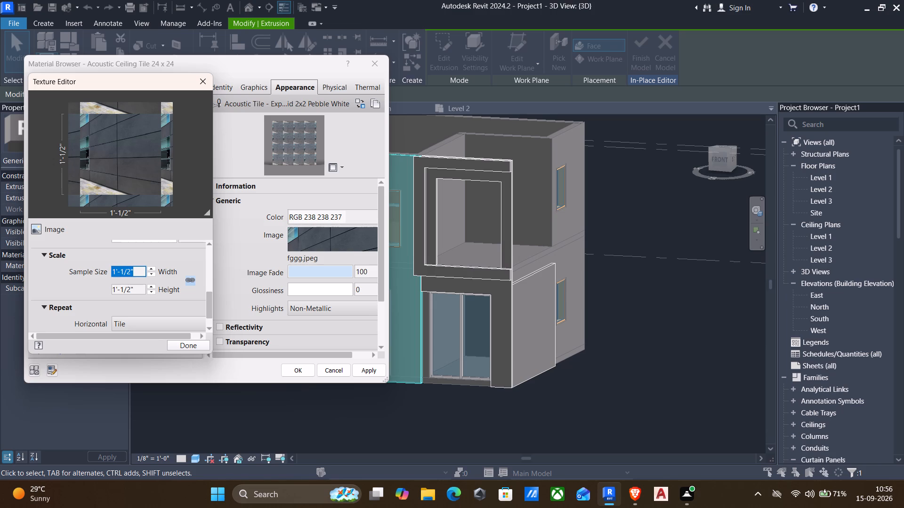
{"action": "type", "text": "2'"}
{"action": "key", "text": "Return"}
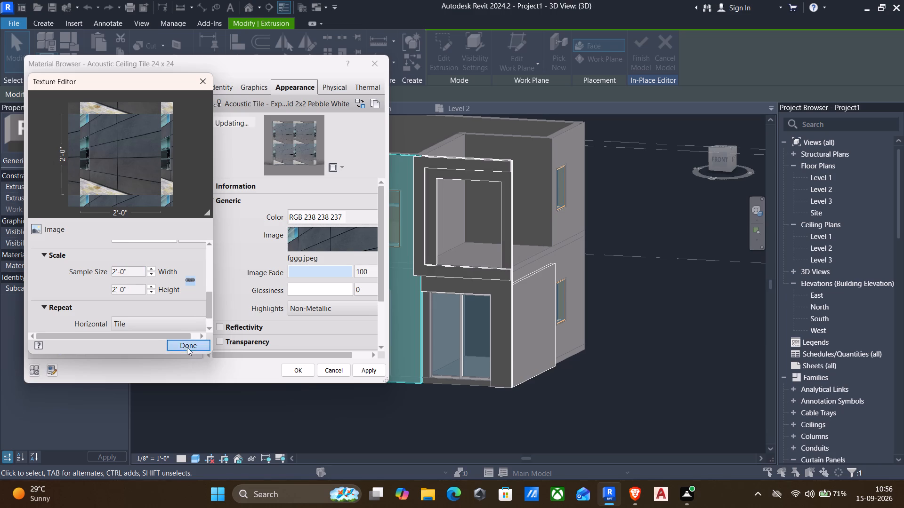
{"action": "left_click", "coordinate": [187, 347]}
{"action": "left_click", "coordinate": [372, 376]}
{"action": "left_click", "coordinate": [308, 369]}
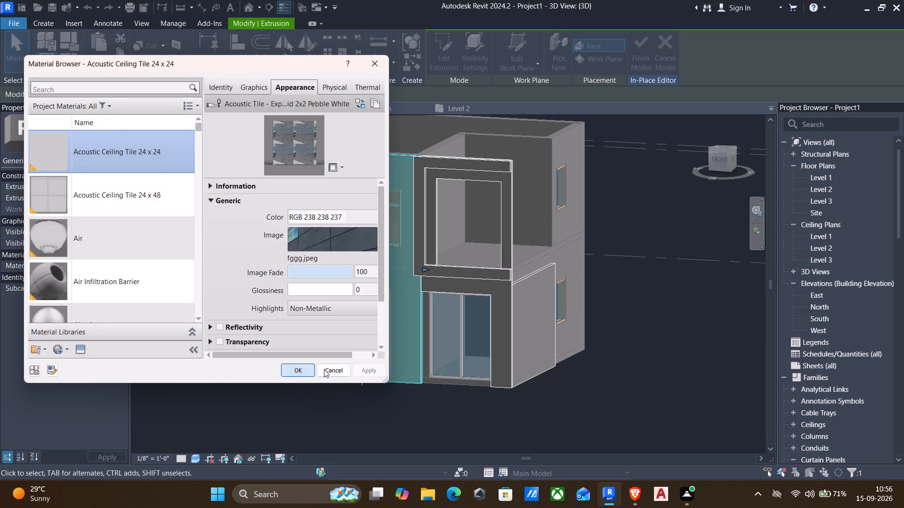
{"action": "key", "text": "Escape"}
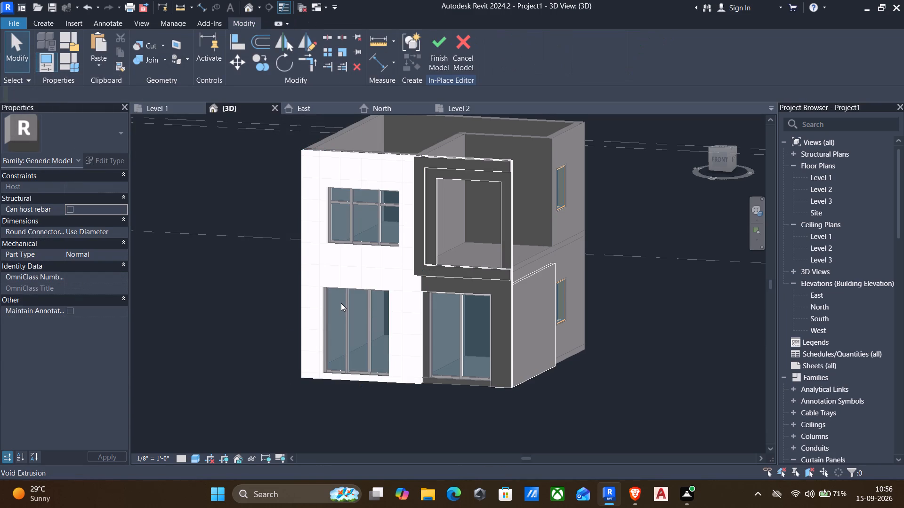
Display the 3D view in the Realistic visual style and inspect the texture on the front facade.
{"action": "left_click", "coordinate": [197, 457]}
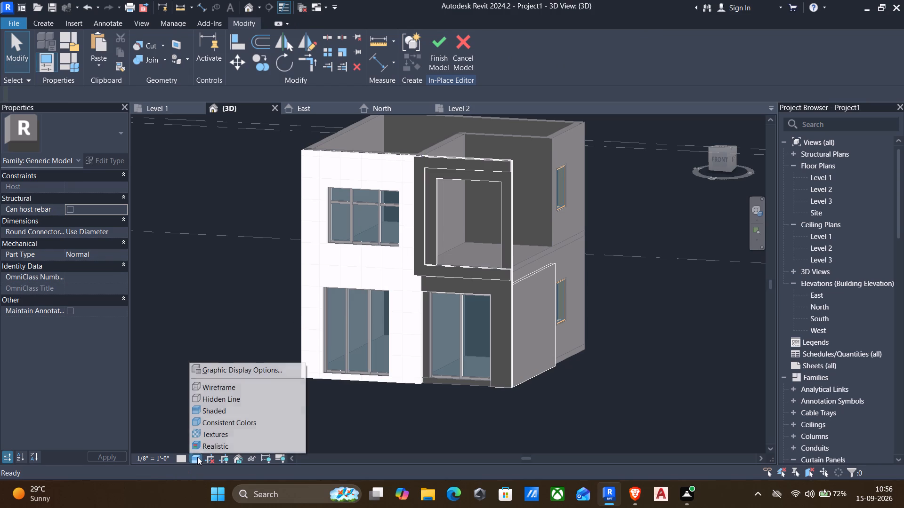
{"action": "left_click", "coordinate": [204, 443]}
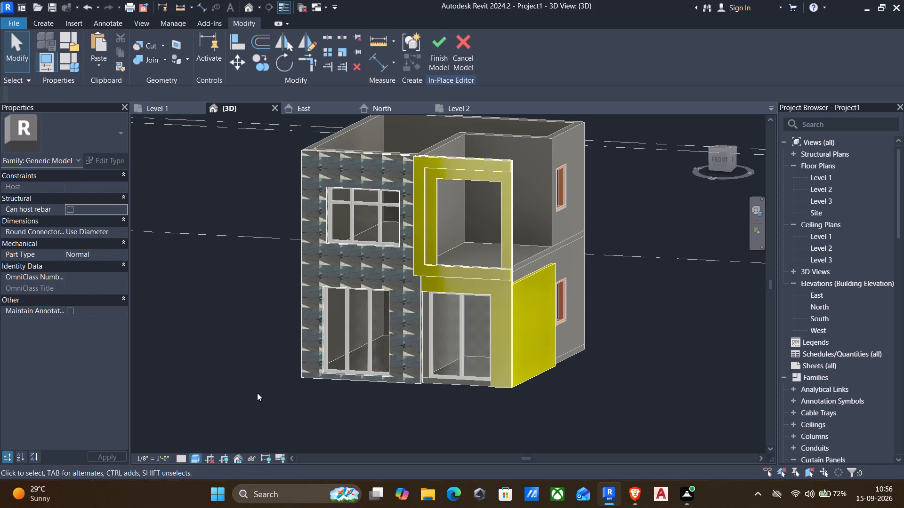
{"action": "scroll", "coordinate": [347, 264], "scroll_direction": "up", "scroll_amount": 14}
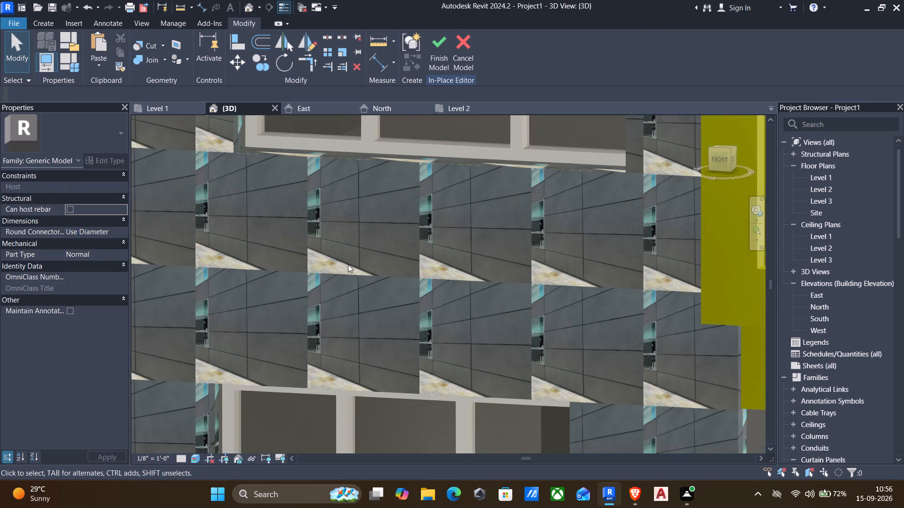
{"action": "scroll", "coordinate": [348, 264], "scroll_direction": "up", "scroll_amount": 2}
{"action": "scroll", "coordinate": [348, 264], "scroll_direction": "down", "scroll_amount": 15}
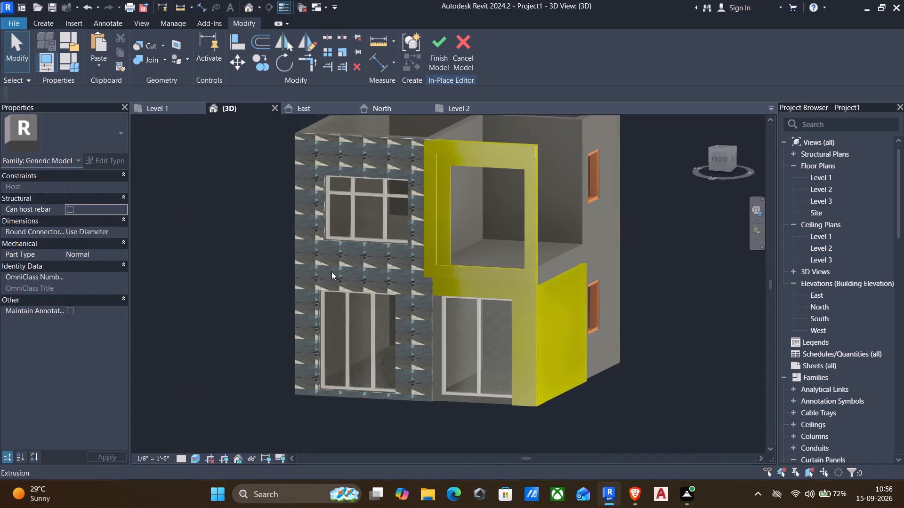
{"action": "middle_click_drag", "start_coordinate": [317, 285], "coordinate": [372, 275], "text": "shift"}
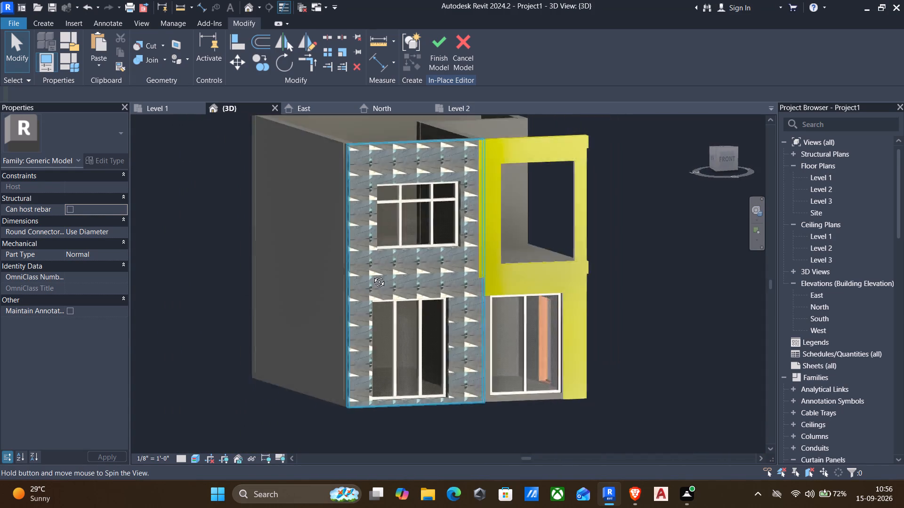
{"action": "middle_click_drag", "start_coordinate": [372, 275], "coordinate": [312, 283], "text": "shift"}
Check the facade in the Textures visual style and return the 3D view to Shaded.
{"action": "left_click", "coordinate": [195, 462]}
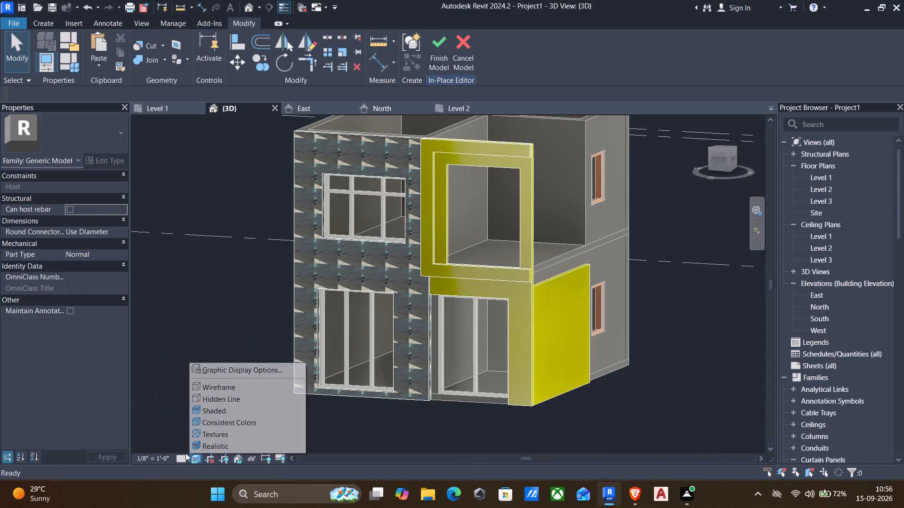
{"action": "left_click", "coordinate": [208, 434]}
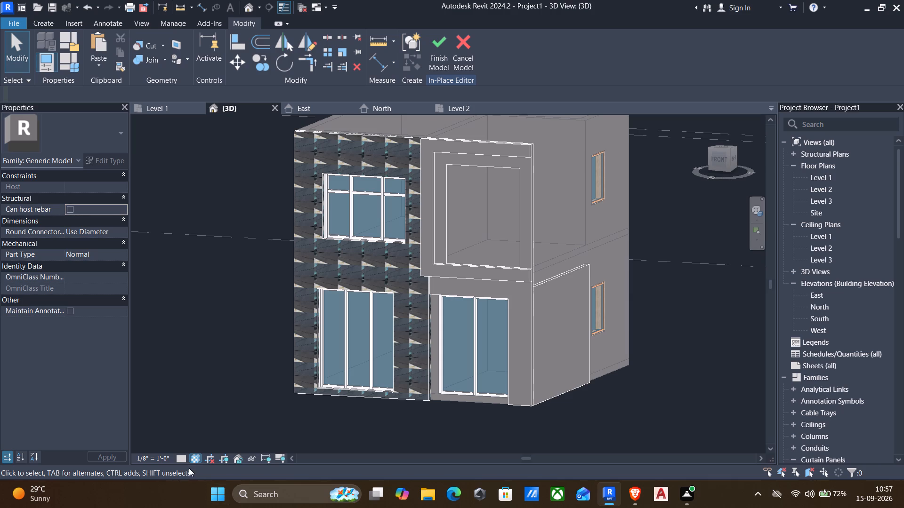
{"action": "left_click", "coordinate": [194, 456]}
{"action": "left_click", "coordinate": [199, 410]}
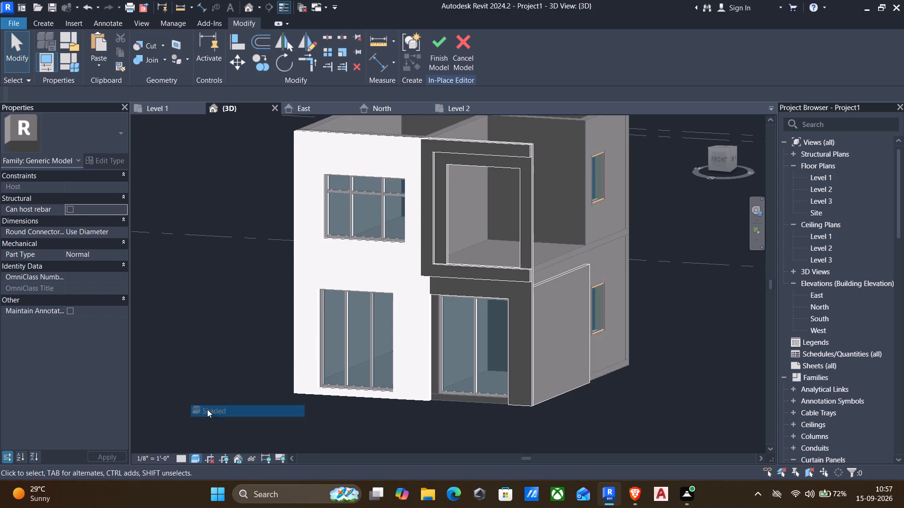
Finish the in-place model of the front facade.
{"action": "scroll", "coordinate": [217, 370], "scroll_direction": "down", "scroll_amount": 2}
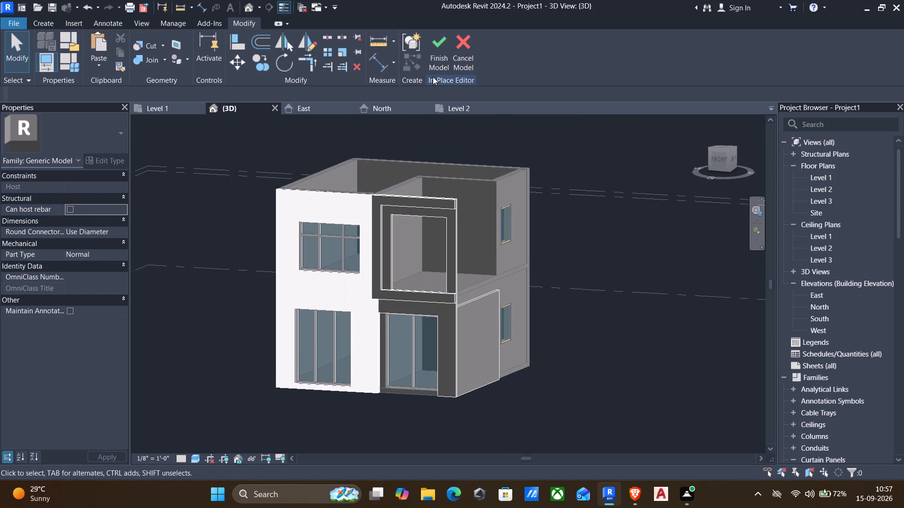
{"action": "left_click", "coordinate": [435, 48]}
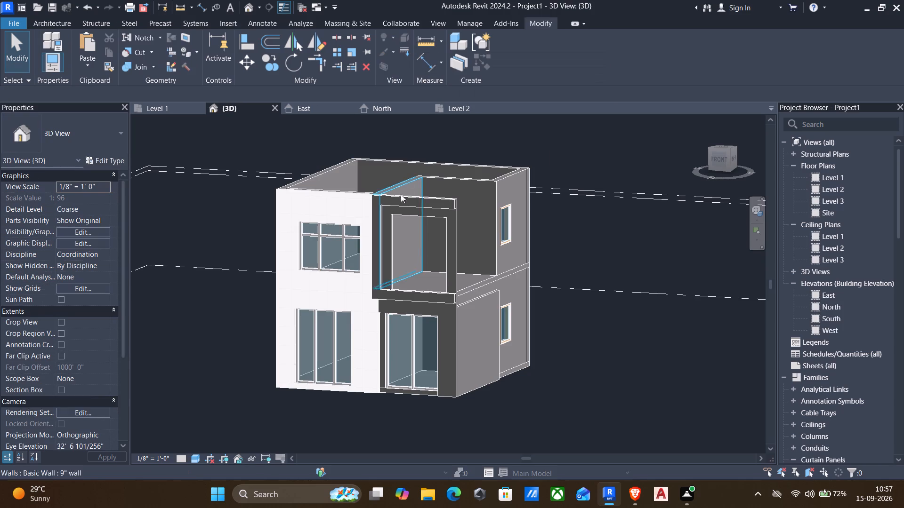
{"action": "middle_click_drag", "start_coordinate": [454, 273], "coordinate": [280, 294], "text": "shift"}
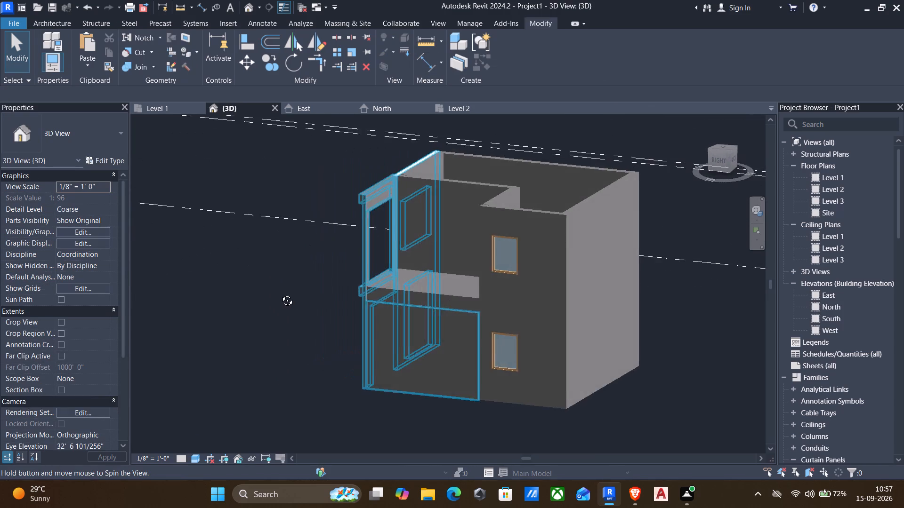
Examine the house's front facade, the open balcony and the right side wall from several angles in the 3D view.
{"action": "middle_click_drag", "start_coordinate": [280, 294], "coordinate": [361, 257], "text": "shift"}
{"action": "scroll", "coordinate": [356, 210], "scroll_direction": "up", "scroll_amount": 3}
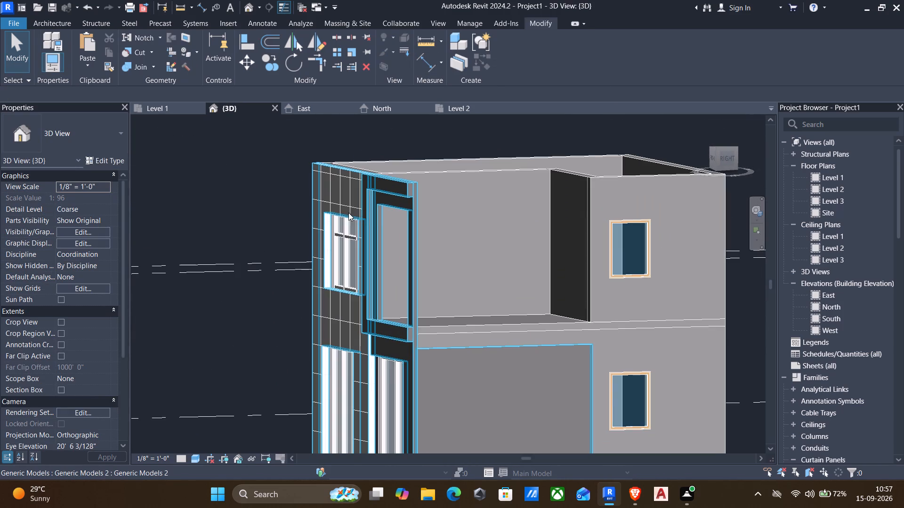
{"action": "scroll", "coordinate": [355, 201], "scroll_direction": "up", "scroll_amount": 3}
{"action": "scroll", "coordinate": [360, 204], "scroll_direction": "down", "scroll_amount": 4}
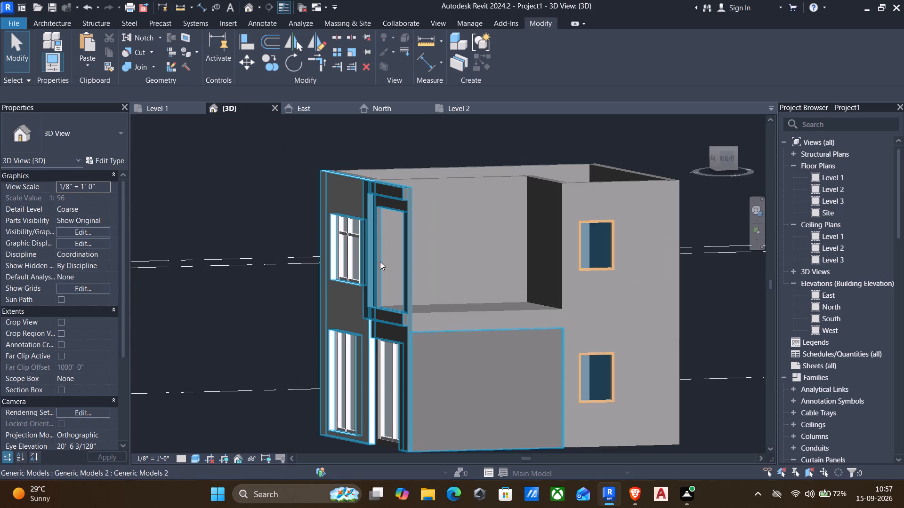
{"action": "middle_click_drag", "start_coordinate": [421, 338], "coordinate": [344, 348], "text": "shift"}
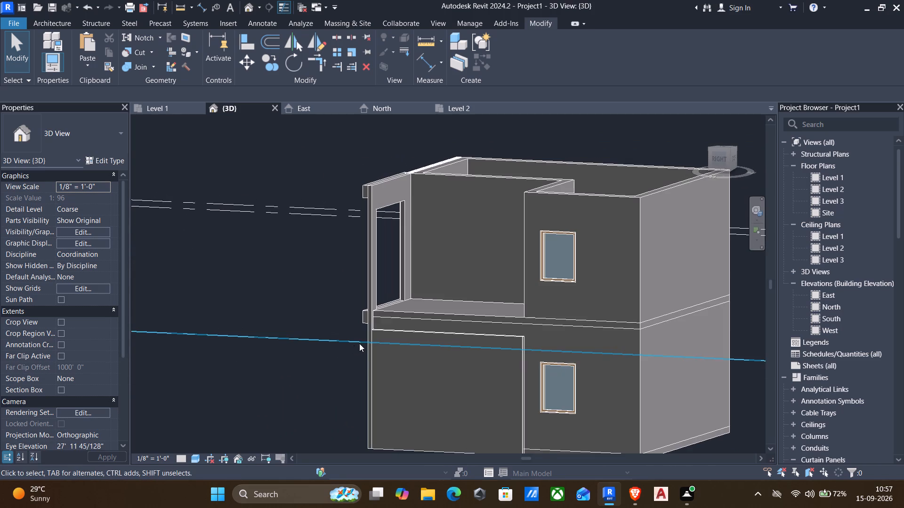
{"action": "middle_click_drag", "start_coordinate": [360, 342], "coordinate": [470, 310], "text": "shift"}
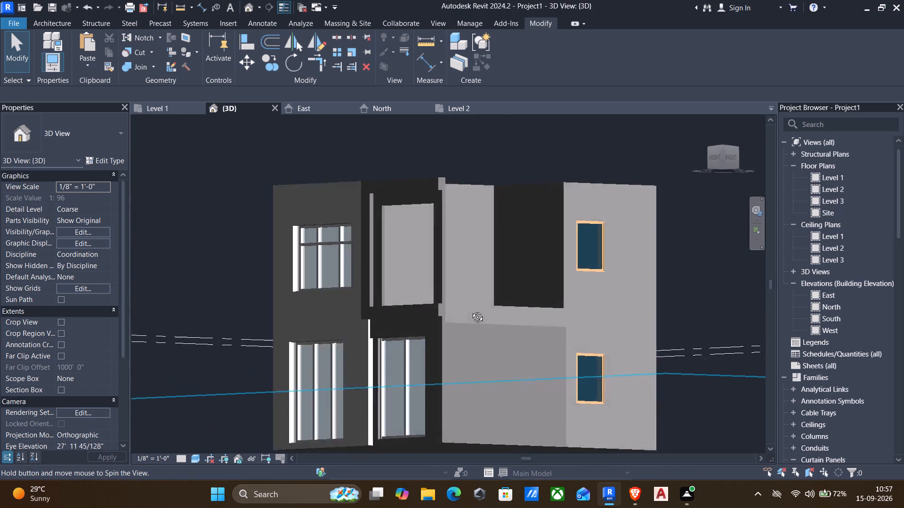
{"action": "middle_click_drag", "start_coordinate": [470, 310], "coordinate": [391, 336], "text": "shift"}
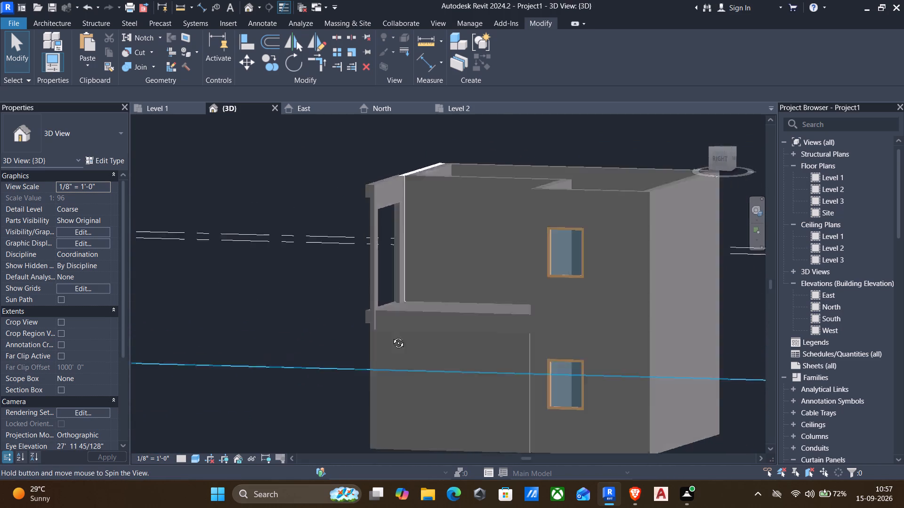
{"action": "middle_click_drag", "start_coordinate": [391, 336], "coordinate": [333, 386], "text": "shift"}
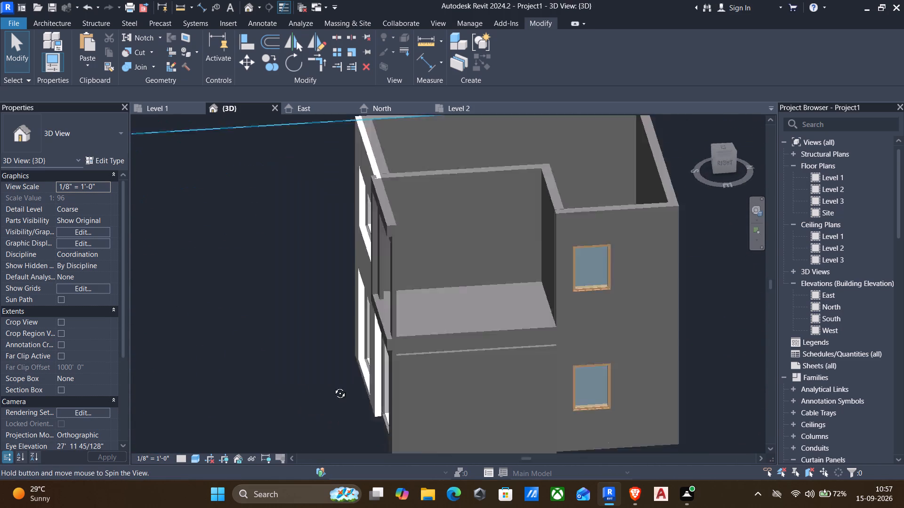
{"action": "middle_click_drag", "start_coordinate": [333, 386], "coordinate": [417, 327], "text": "shift"}
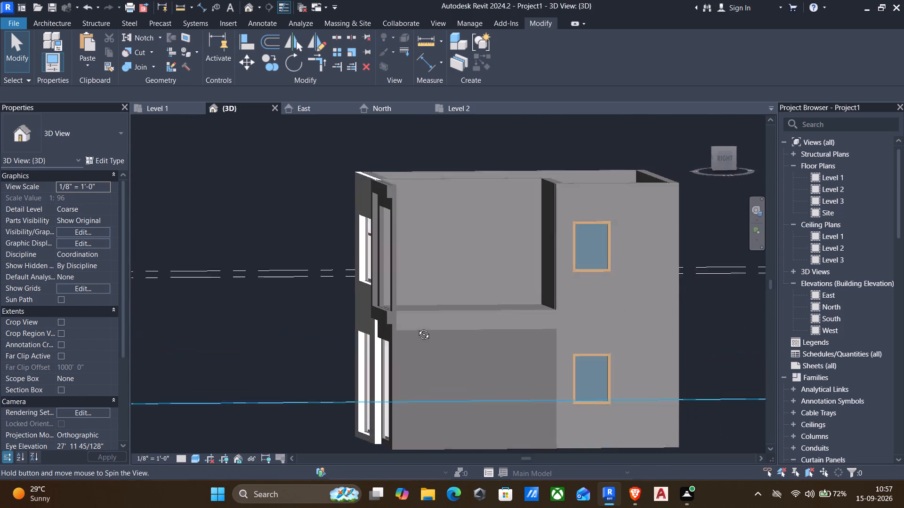
{"action": "middle_click_drag", "start_coordinate": [417, 327], "coordinate": [388, 333], "text": "shift"}
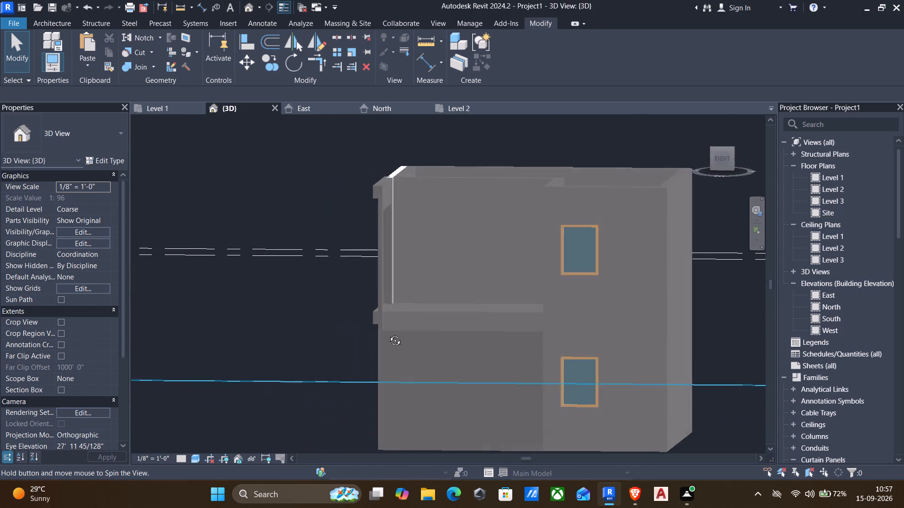
{"action": "middle_click_drag", "start_coordinate": [388, 333], "coordinate": [299, 344], "text": "shift"}
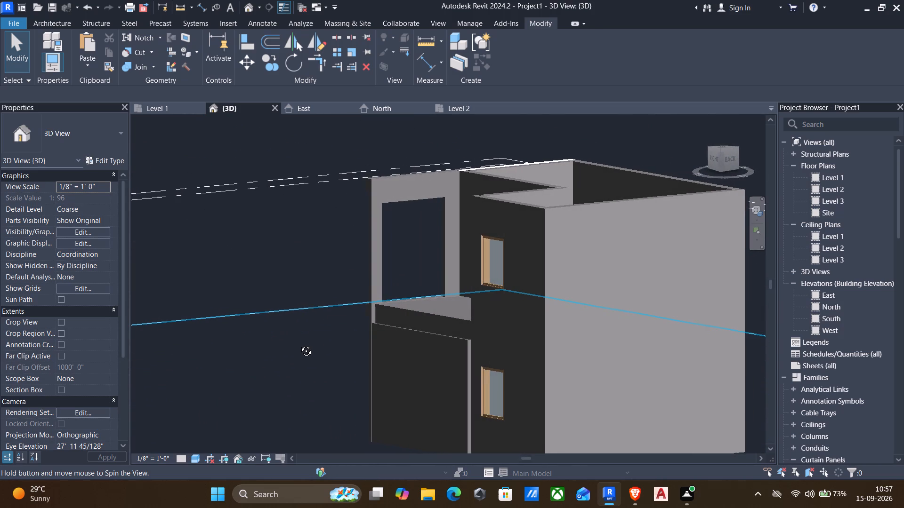
{"action": "middle_click_drag", "start_coordinate": [299, 344], "coordinate": [365, 342], "text": "shift"}
{"action": "middle_click_drag", "start_coordinate": [349, 352], "coordinate": [489, 327], "text": "shift"}
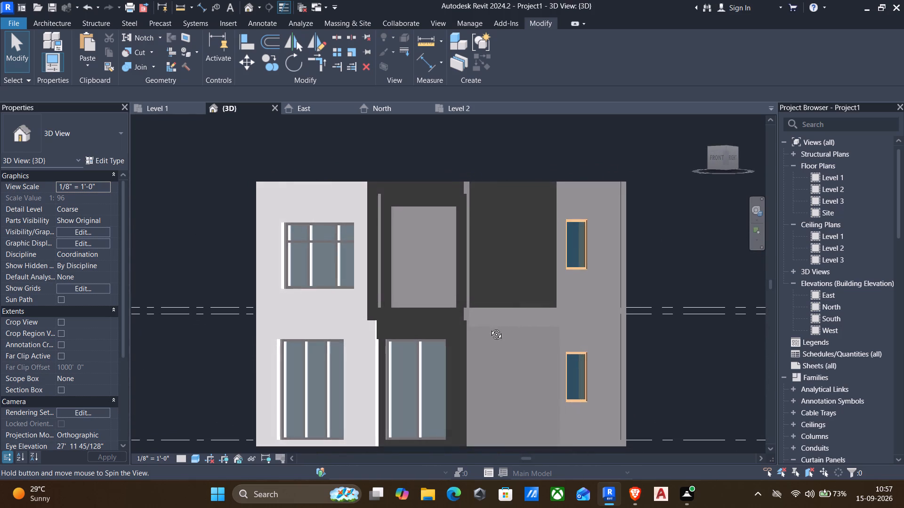
{"action": "middle_click_drag", "start_coordinate": [489, 327], "coordinate": [489, 328], "text": "shift"}
{"action": "scroll", "coordinate": [438, 313], "scroll_direction": "up", "scroll_amount": 3}
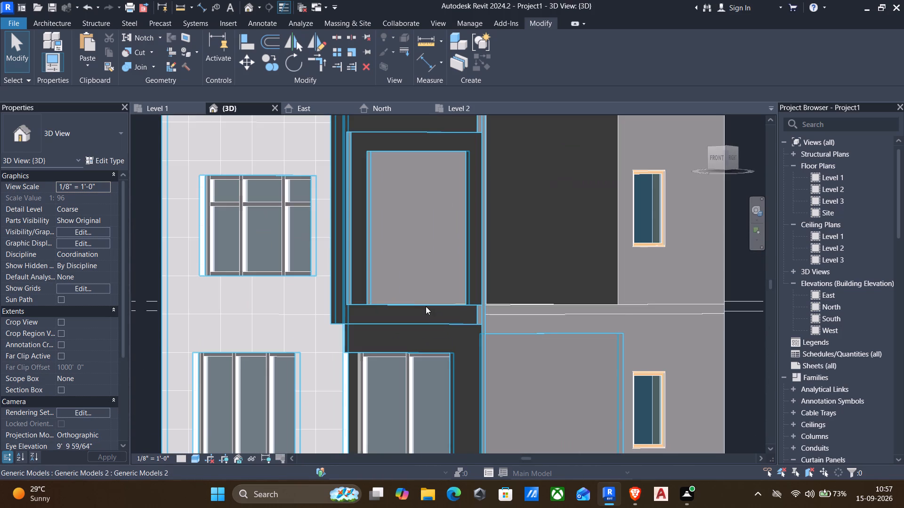
Reopen the front facade's in-place generic model for editing.
{"action": "left_click", "coordinate": [426, 306]}
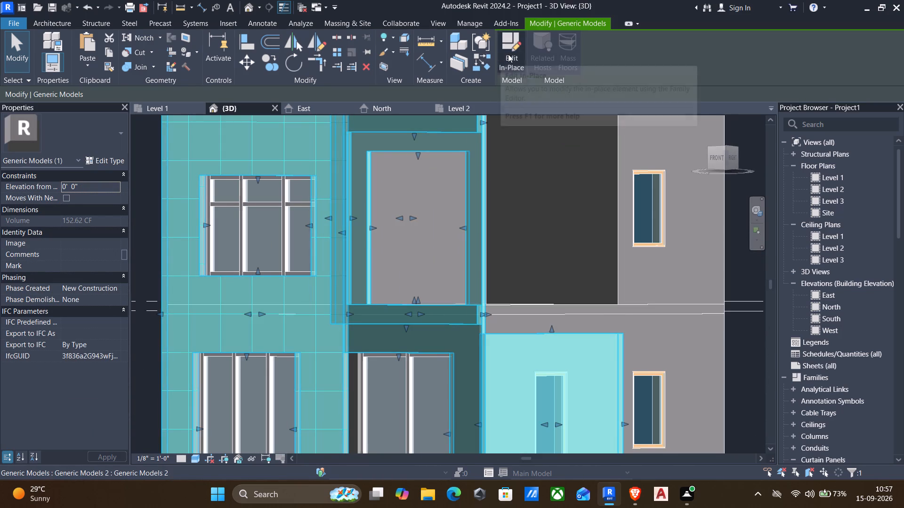
{"action": "left_click", "coordinate": [510, 54]}
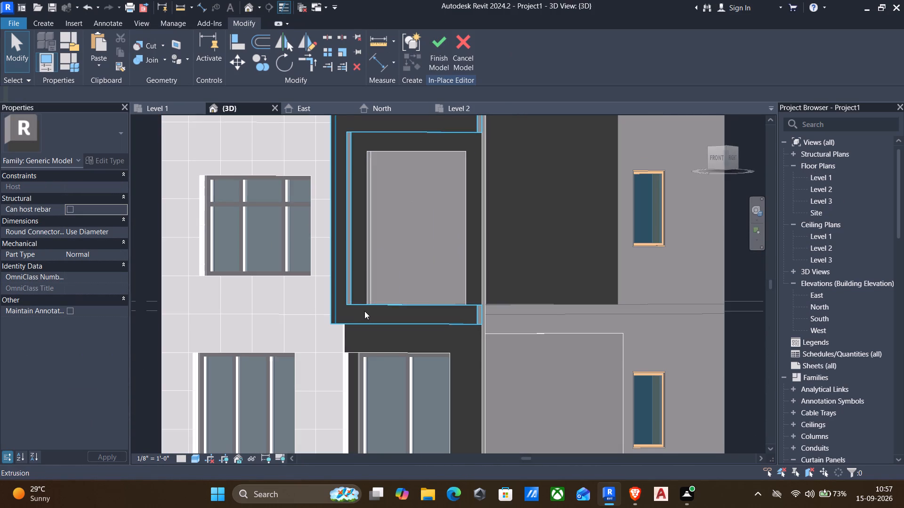
Open the sketch of the 4" extrusion around the balcony opening and lower window, inspect its outline, and close it without edits.
{"action": "left_click", "coordinate": [441, 305]}
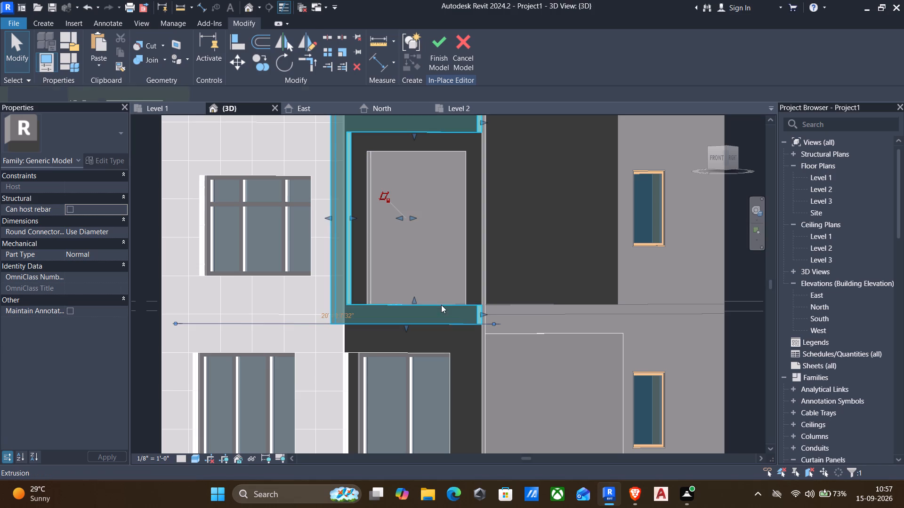
{"action": "left_click", "coordinate": [421, 350]}
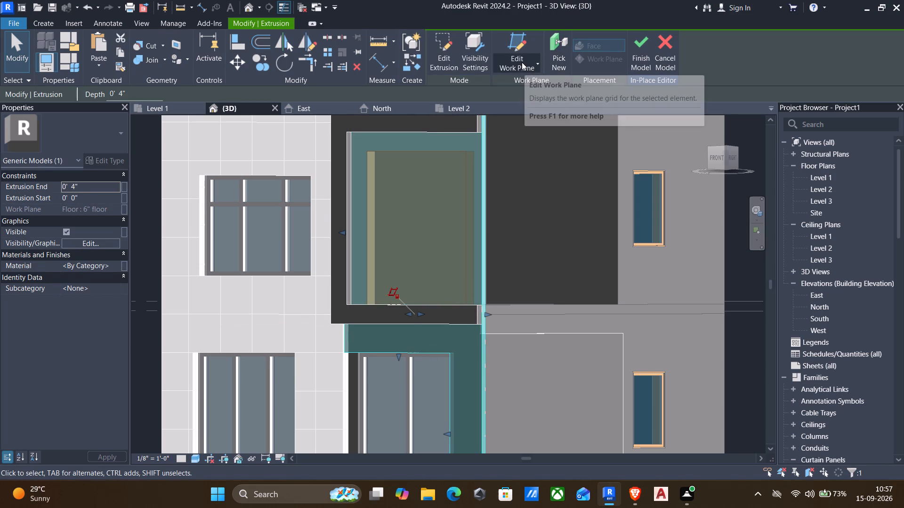
{"action": "left_click", "coordinate": [451, 66]}
{"action": "scroll", "coordinate": [353, 351], "scroll_direction": "up", "scroll_amount": 3}
{"action": "middle_click_drag", "start_coordinate": [343, 339], "coordinate": [384, 337], "text": "shift"}
{"action": "middle_click_drag", "start_coordinate": [385, 337], "coordinate": [388, 343], "text": "shift"}
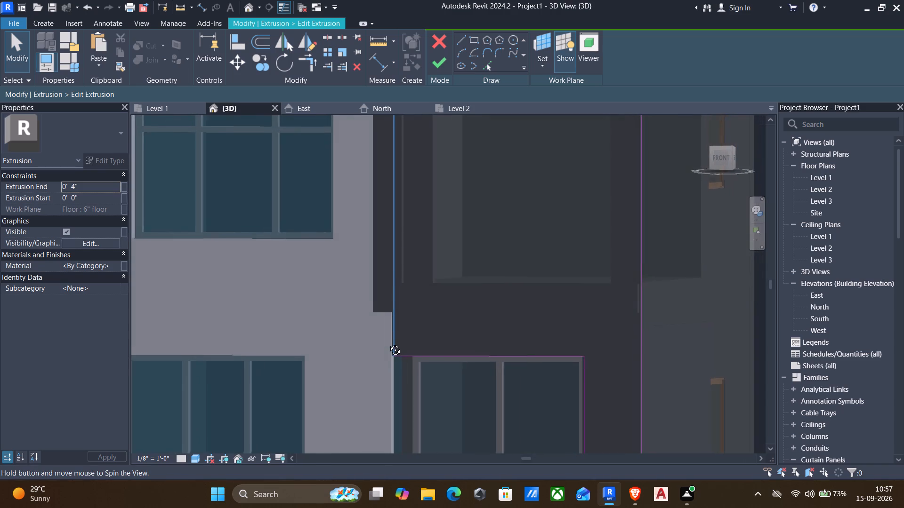
{"action": "middle_click_drag", "start_coordinate": [388, 343], "coordinate": [389, 351], "text": "shift"}
{"action": "middle_click_drag", "start_coordinate": [389, 351], "coordinate": [327, 335], "text": "shift"}
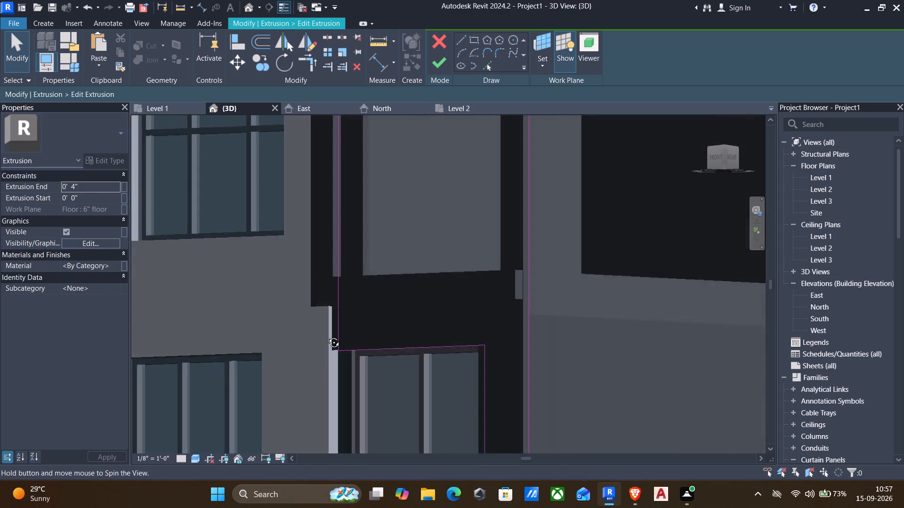
{"action": "middle_click_drag", "start_coordinate": [327, 335], "coordinate": [357, 345], "text": "shift"}
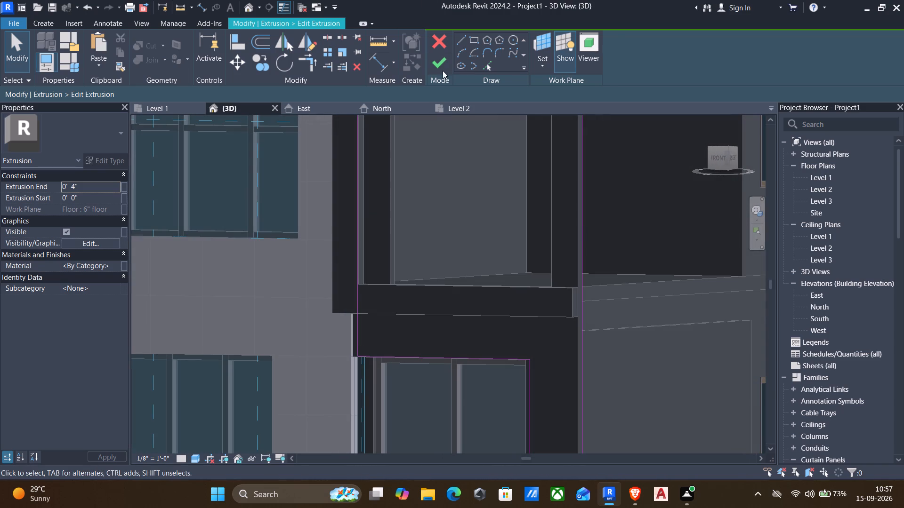
{"action": "left_click", "coordinate": [443, 71]}
{"action": "middle_click_drag", "start_coordinate": [519, 186], "coordinate": [416, 212]}
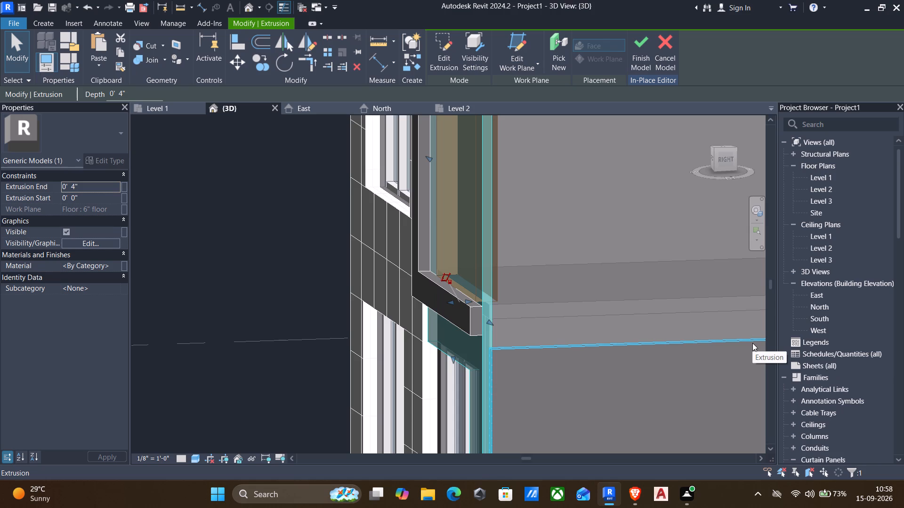
{"action": "scroll", "coordinate": [593, 227], "scroll_direction": "down", "scroll_amount": 2}
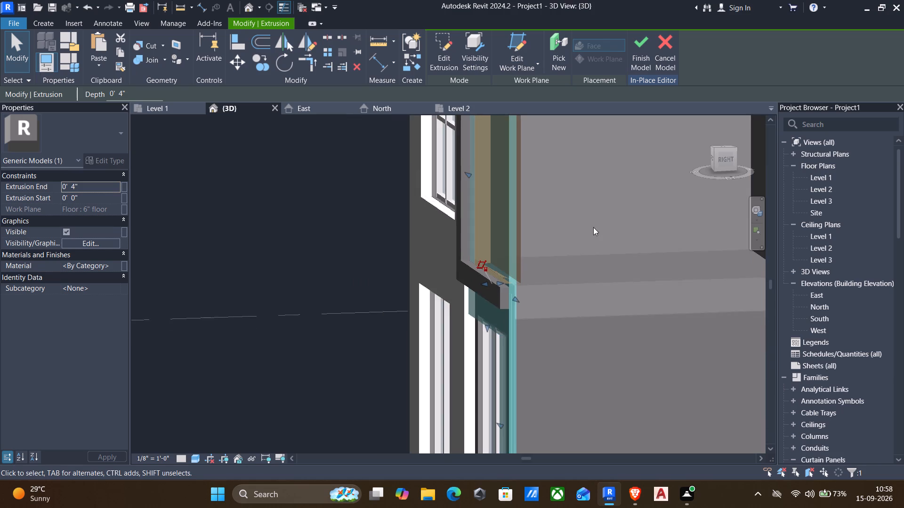
{"action": "middle_click_drag", "start_coordinate": [593, 227], "coordinate": [423, 259]}
{"action": "key", "text": "Escape"}
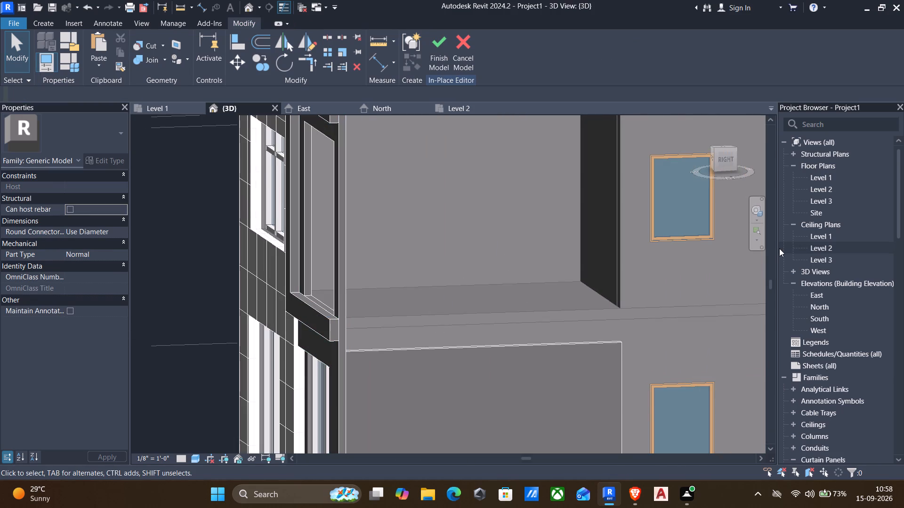
Examine the balcony floor edge and the thin panel on the ground-floor side wall from several angles.
{"action": "middle_click_drag", "start_coordinate": [506, 228], "coordinate": [453, 257], "text": "shift"}
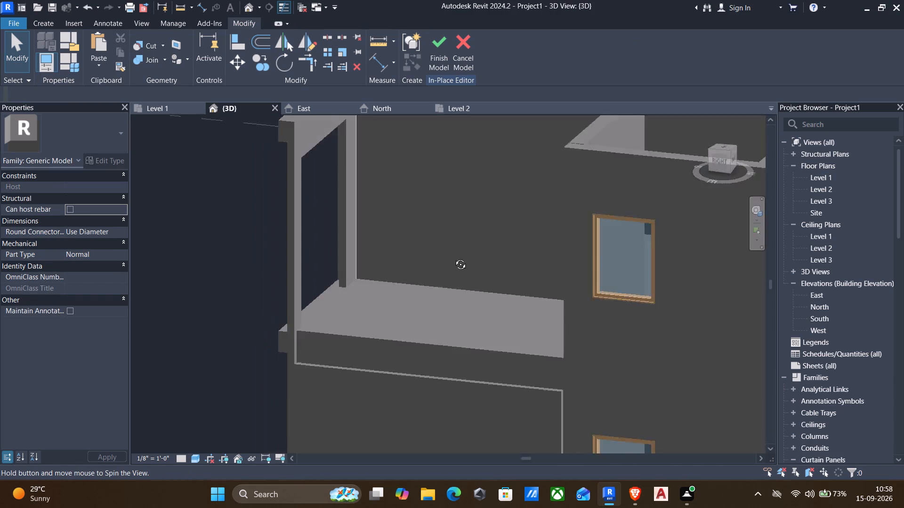
{"action": "middle_click_drag", "start_coordinate": [453, 257], "coordinate": [573, 238], "text": "shift"}
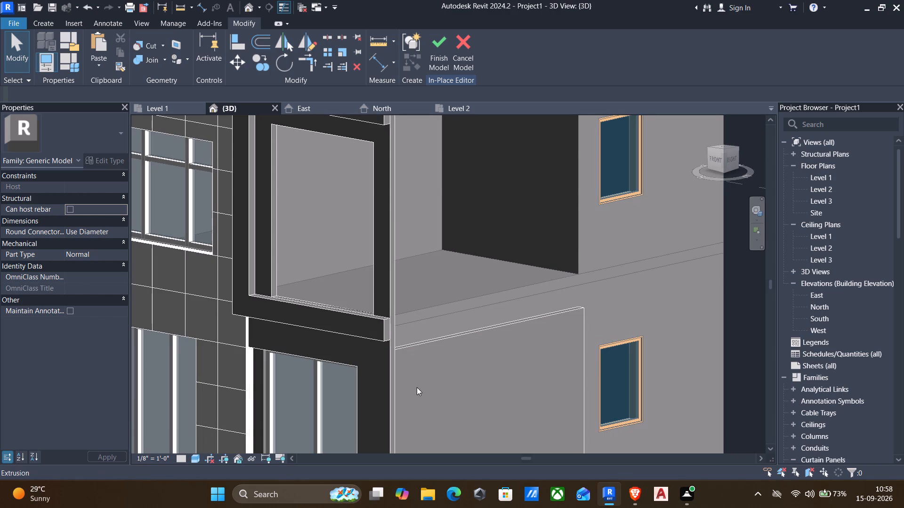
{"action": "middle_click_drag", "start_coordinate": [443, 382], "coordinate": [417, 347], "text": "shift"}
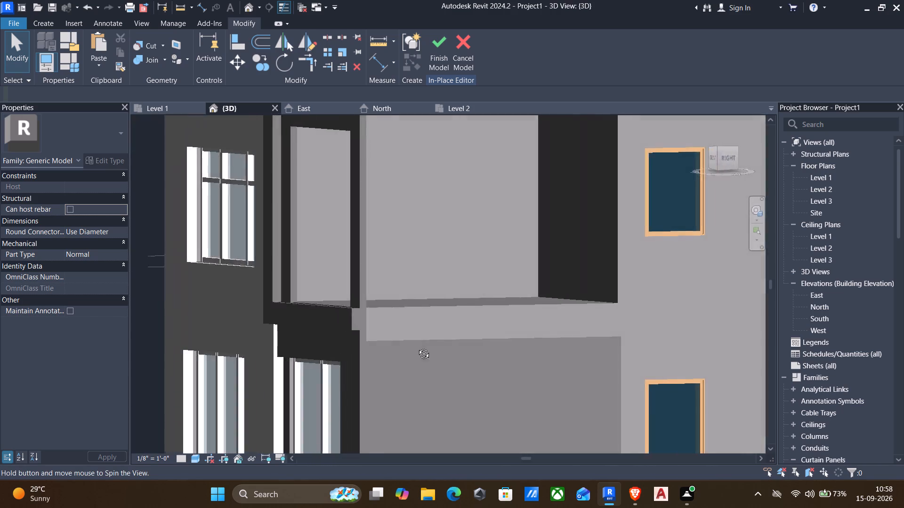
{"action": "middle_click_drag", "start_coordinate": [417, 347], "coordinate": [465, 383], "text": "shift"}
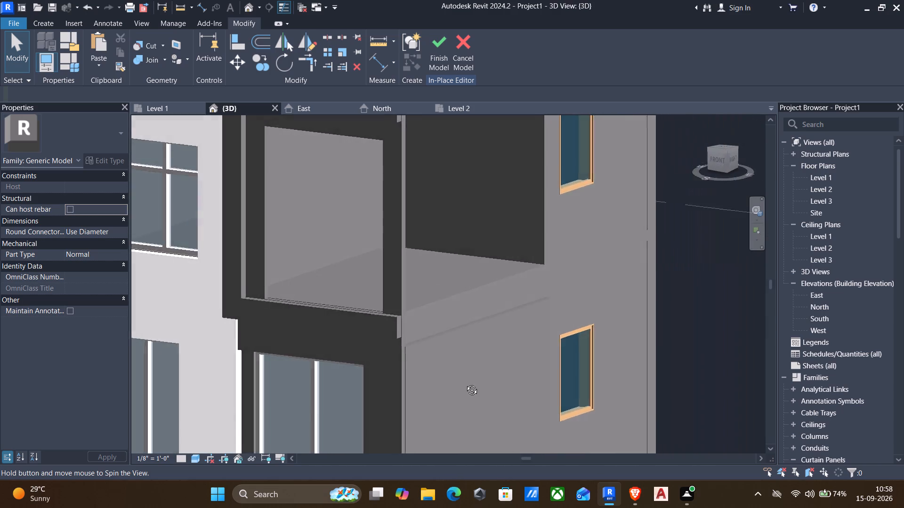
{"action": "middle_click_drag", "start_coordinate": [465, 383], "coordinate": [463, 369], "text": "shift"}
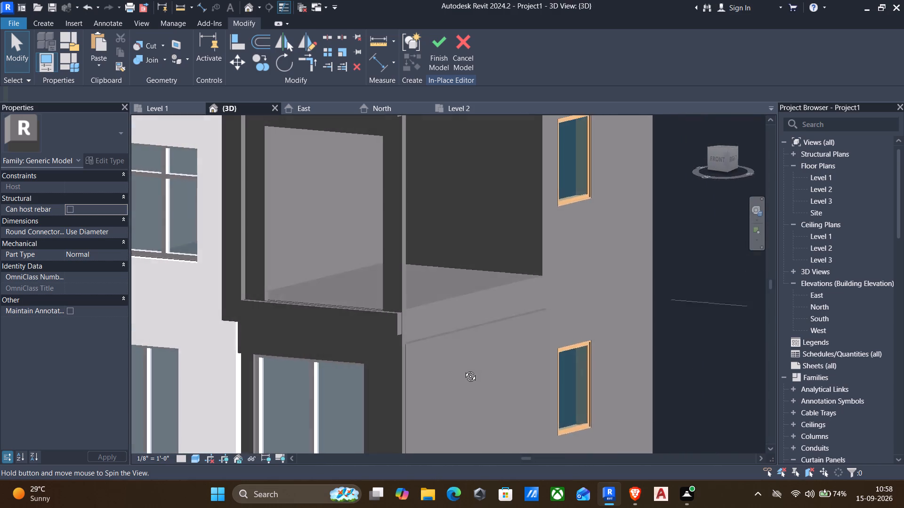
{"action": "middle_click_drag", "start_coordinate": [463, 369], "coordinate": [431, 415], "text": "shift"}
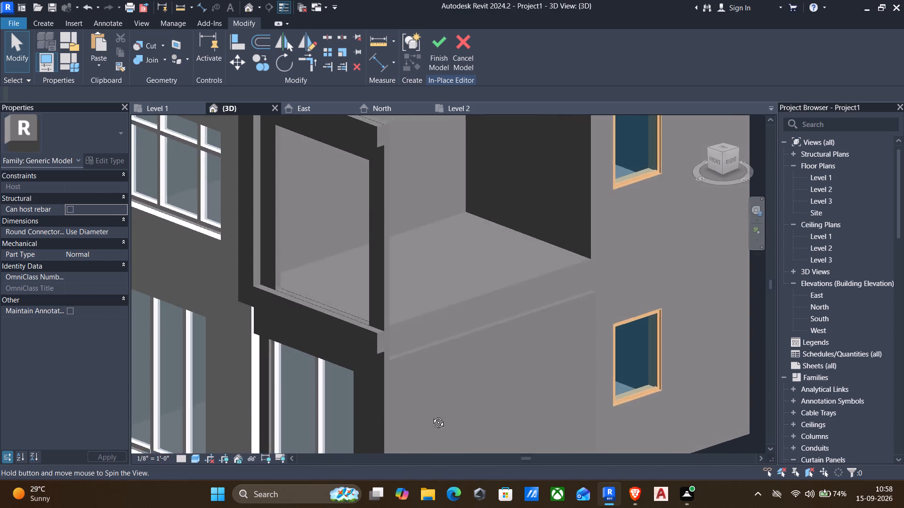
{"action": "middle_click_drag", "start_coordinate": [431, 415], "coordinate": [428, 415], "text": "shift"}
{"action": "scroll", "coordinate": [391, 373], "scroll_direction": "down", "scroll_amount": 1}
{"action": "middle_click_drag", "start_coordinate": [396, 375], "coordinate": [394, 273]}
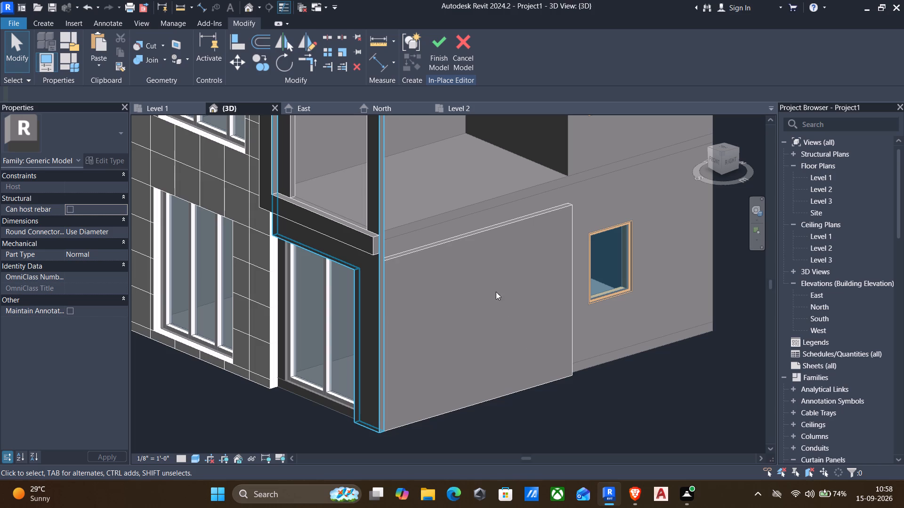
{"action": "middle_click_drag", "start_coordinate": [474, 253], "coordinate": [467, 315]}
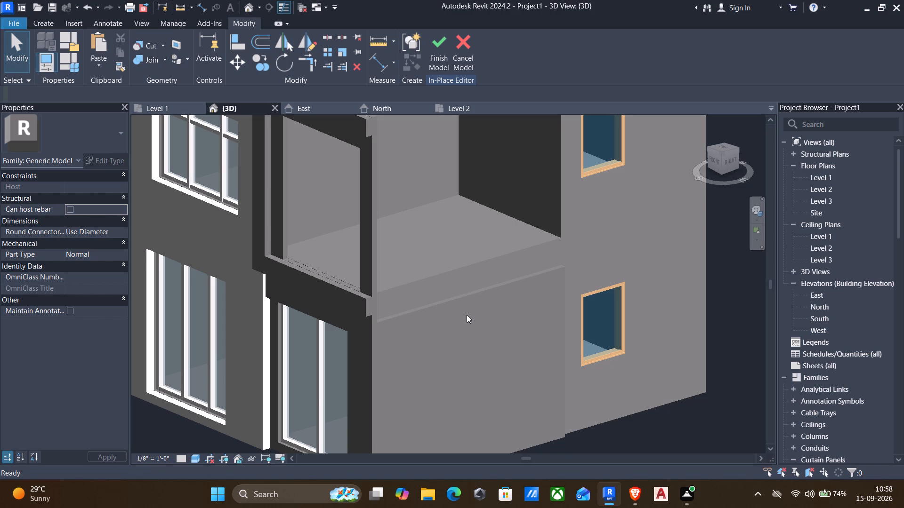
{"action": "middle_click_drag", "start_coordinate": [390, 333], "coordinate": [361, 325]}
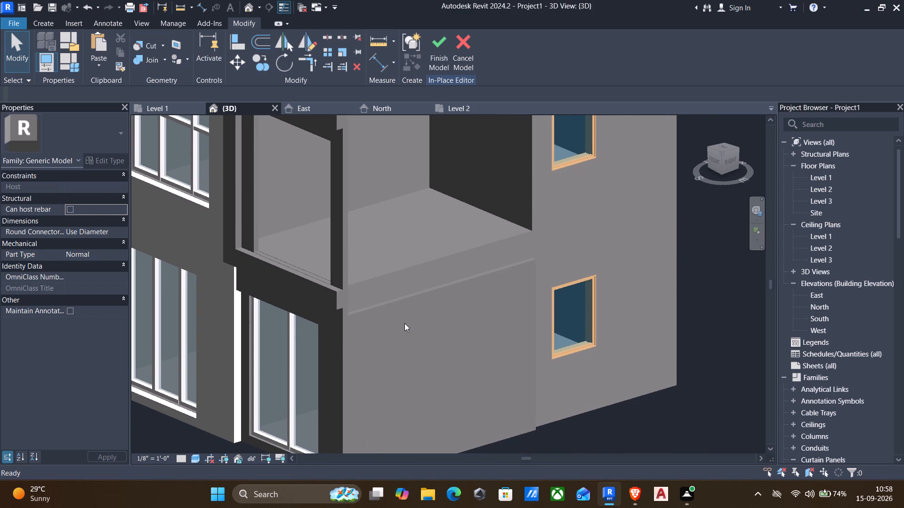
{"action": "middle_click_drag", "start_coordinate": [437, 329], "coordinate": [329, 313], "text": "shift"}
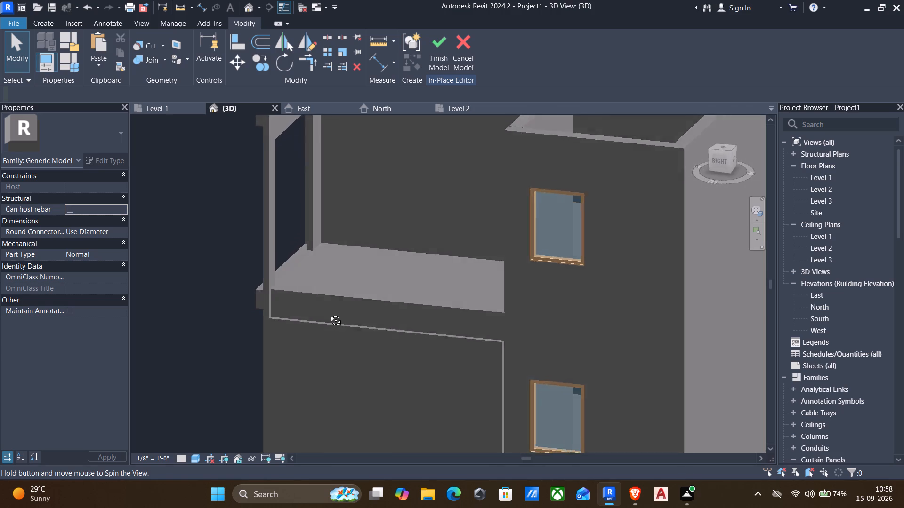
{"action": "middle_click_drag", "start_coordinate": [329, 313], "coordinate": [346, 306], "text": "shift"}
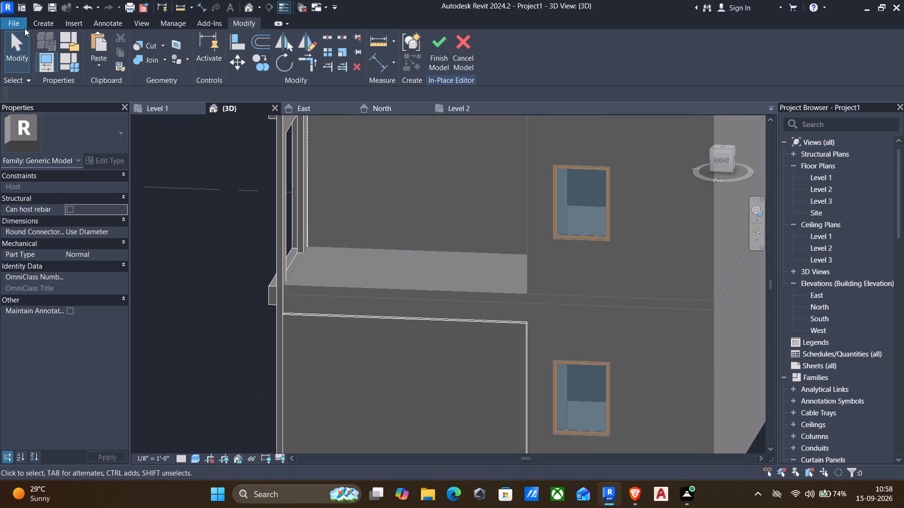
Extrude a rectangle about 12'-9 1/2" by 1'-6" on the balcony floor's right side edge, reaching down to the side panel's top, 9" deep.
{"action": "left_click", "coordinate": [35, 17]}
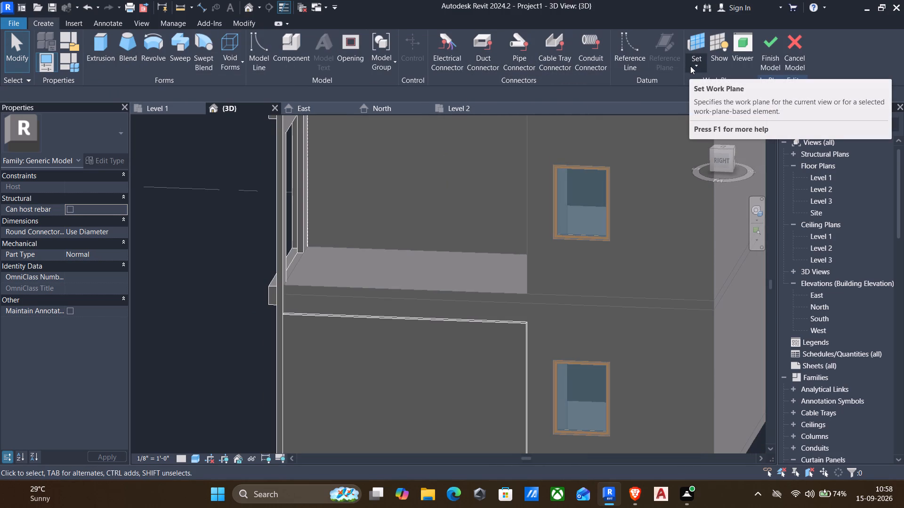
{"action": "left_click", "coordinate": [98, 43]}
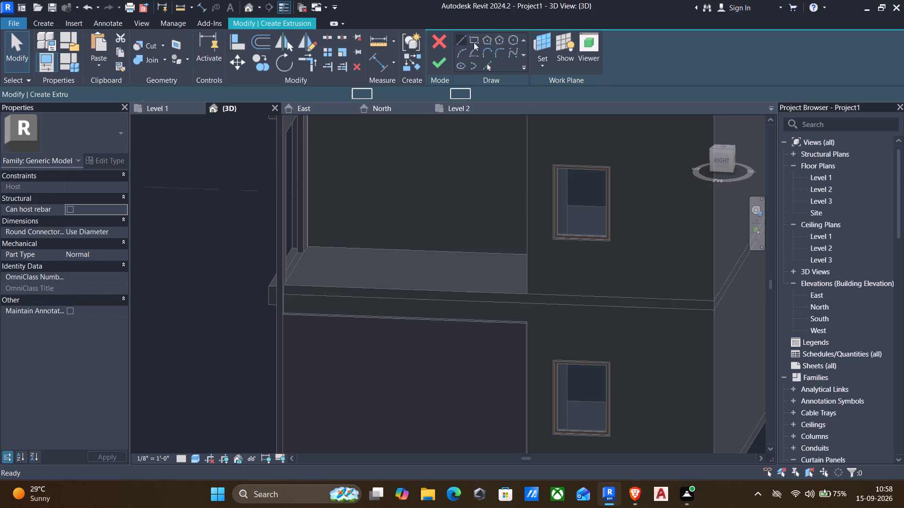
{"action": "left_click", "coordinate": [541, 63]}
{"action": "left_click", "coordinate": [550, 106]}
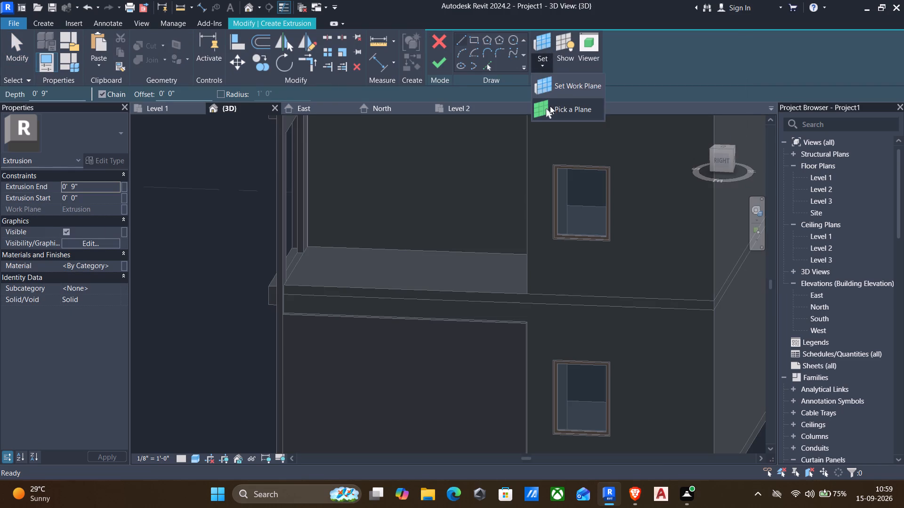
{"action": "left_click", "coordinate": [309, 293]}
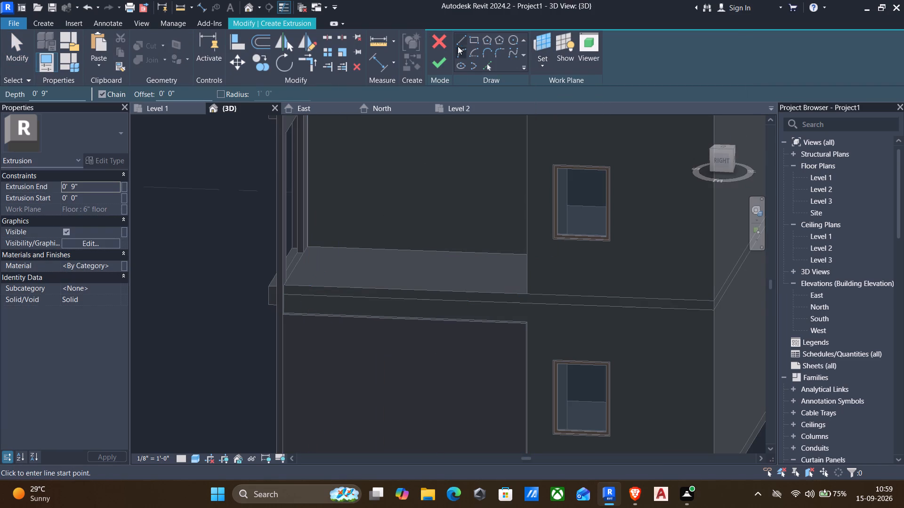
{"action": "left_click", "coordinate": [470, 39]}
{"action": "scroll", "coordinate": [284, 290], "scroll_direction": "up", "scroll_amount": 4}
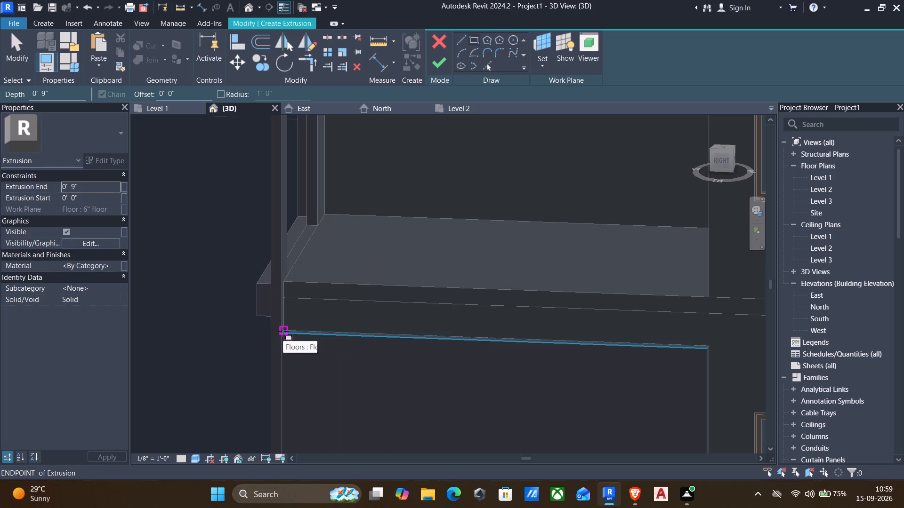
{"action": "left_click", "coordinate": [285, 284]}
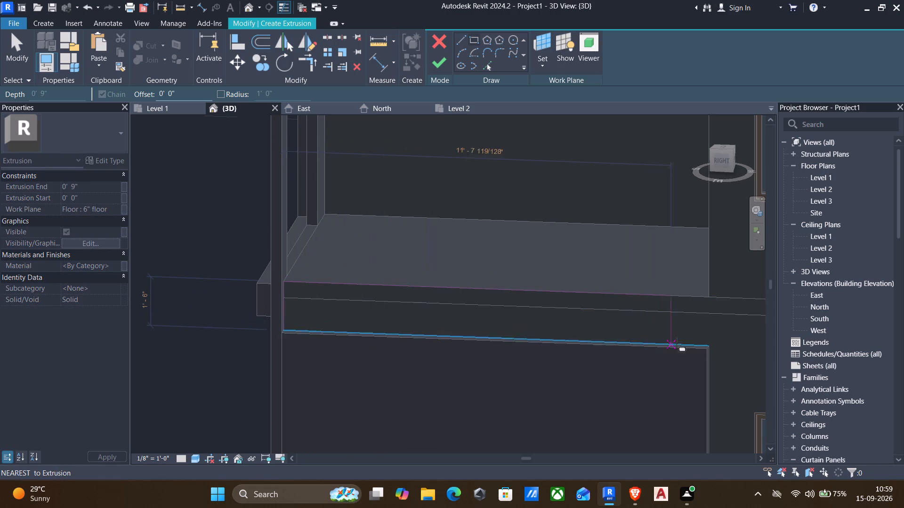
{"action": "left_click", "coordinate": [705, 345]}
{"action": "key", "text": "Escape"}
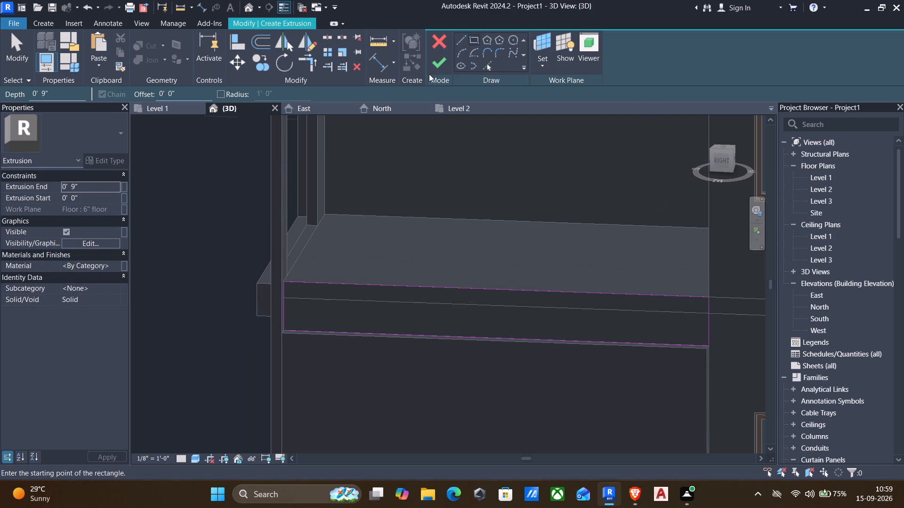
{"action": "left_click", "coordinate": [435, 64]}
Stretch the side band's front end past the facade corner and align it flush with the front band's outer face.
{"action": "middle_click_drag", "start_coordinate": [315, 297], "coordinate": [461, 284], "text": "shift"}
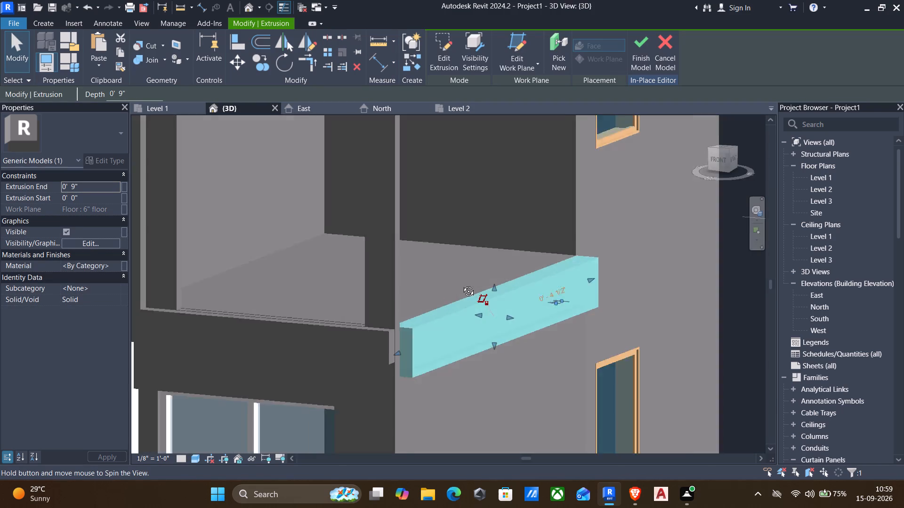
{"action": "middle_click_drag", "start_coordinate": [461, 284], "coordinate": [459, 223], "text": "shift"}
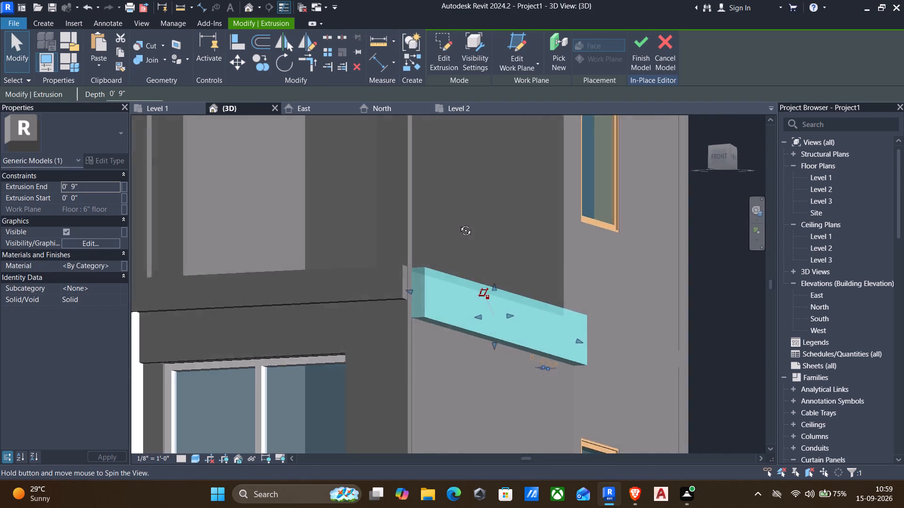
{"action": "middle_click_drag", "start_coordinate": [459, 223], "coordinate": [434, 246], "text": "shift"}
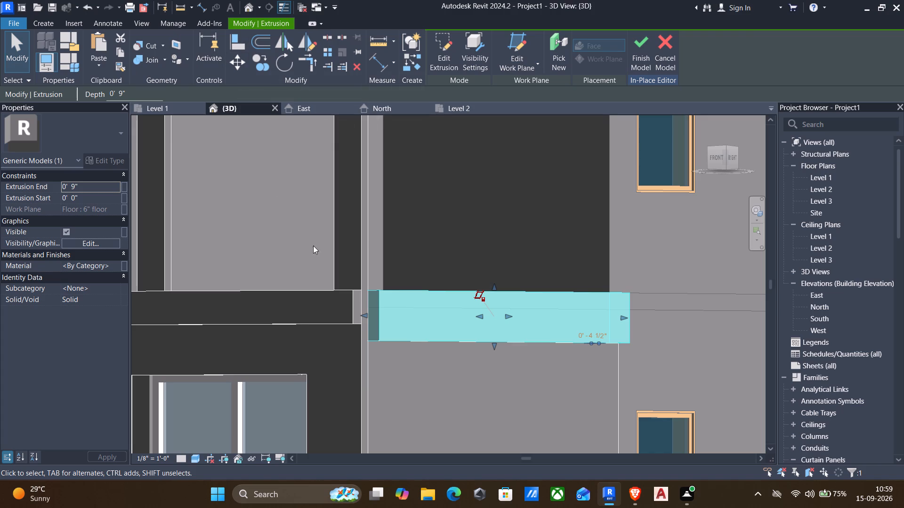
{"action": "left_click_drag", "start_coordinate": [366, 315], "coordinate": [332, 321]}
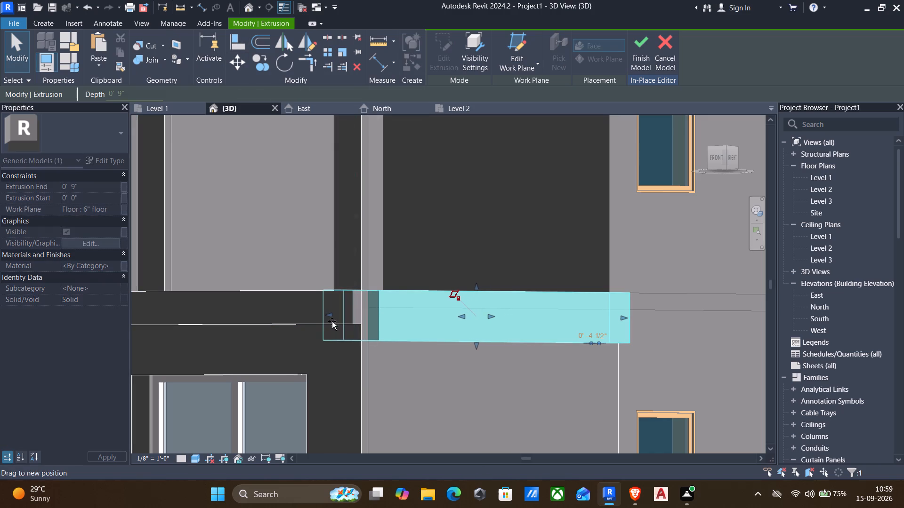
{"action": "left_click_drag", "start_coordinate": [332, 321], "coordinate": [327, 325]}
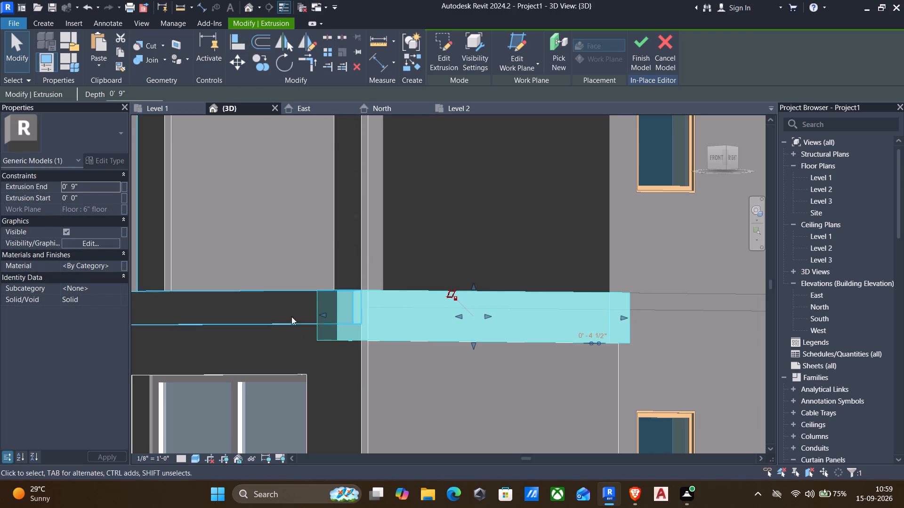
{"action": "left_click", "coordinate": [237, 36]}
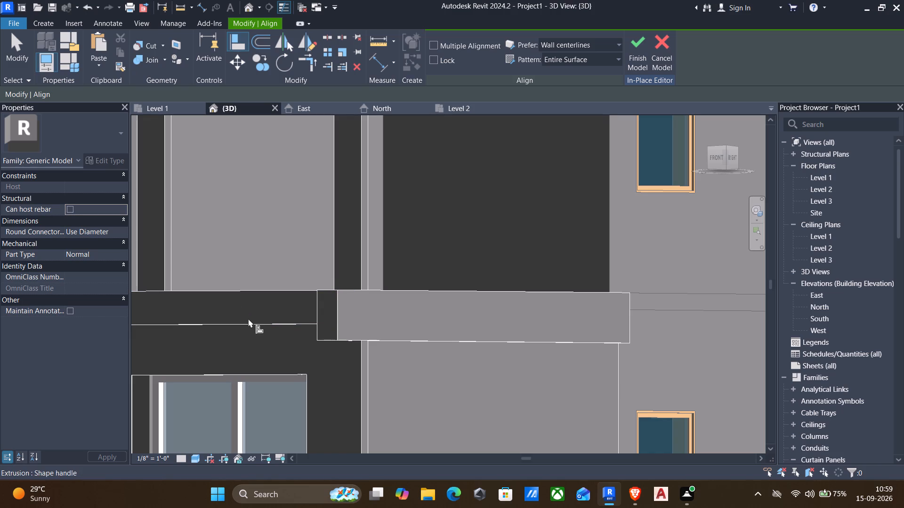
{"action": "left_click", "coordinate": [248, 320]}
{"action": "left_click", "coordinate": [335, 320]}
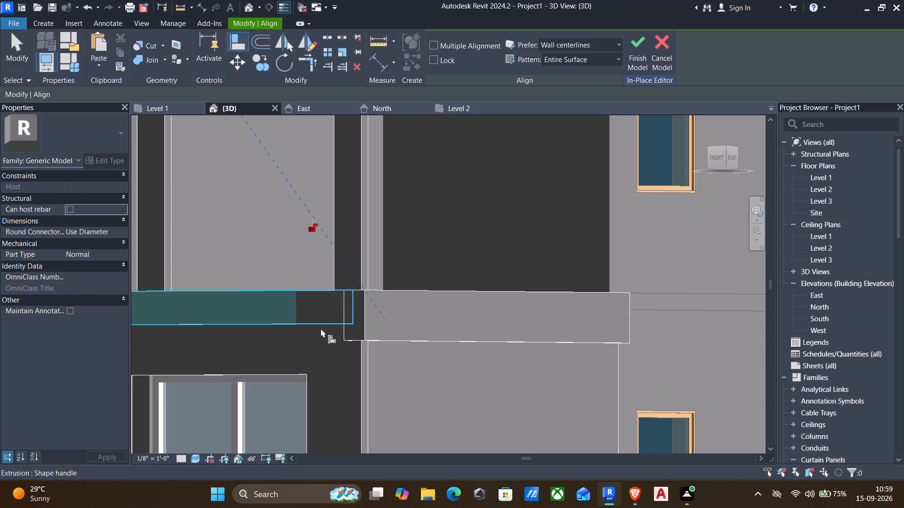
{"action": "left_click", "coordinate": [315, 325]}
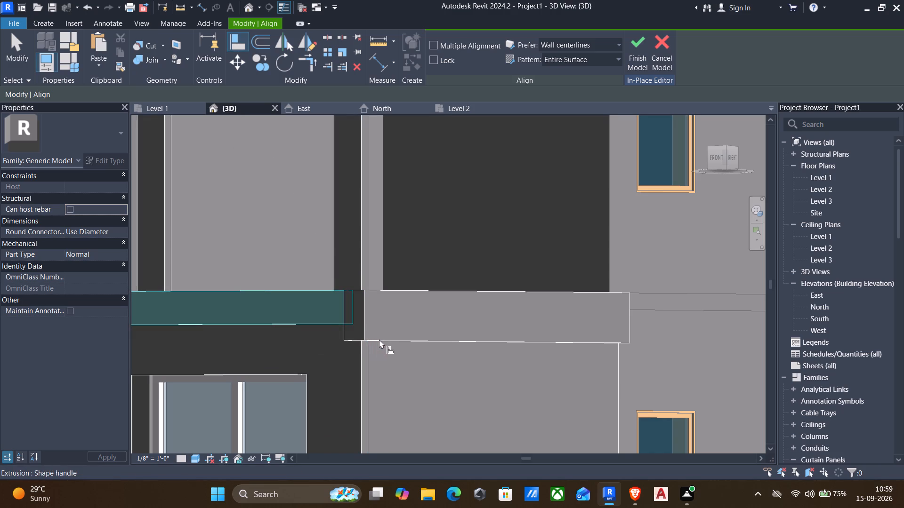
{"action": "key", "text": "Escape"}
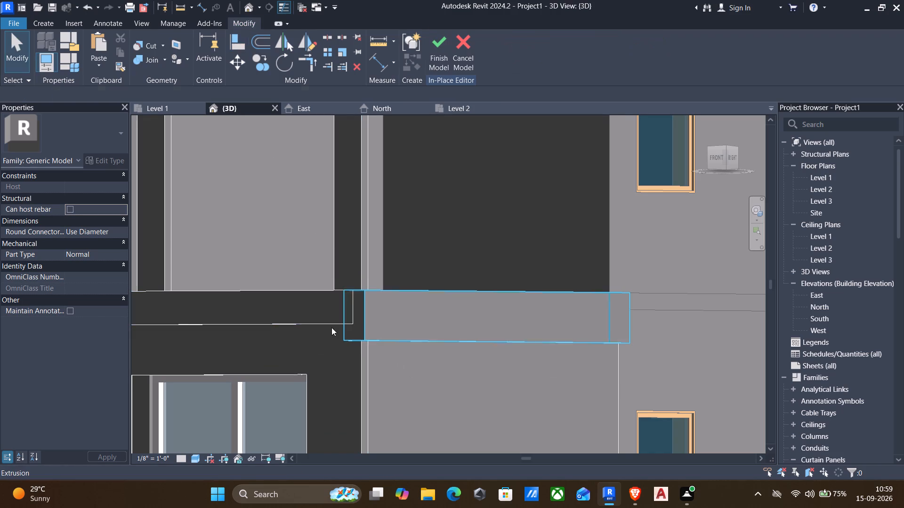
Align the side band's underside with the underside of the front facade band.
{"action": "left_click", "coordinate": [229, 46]}
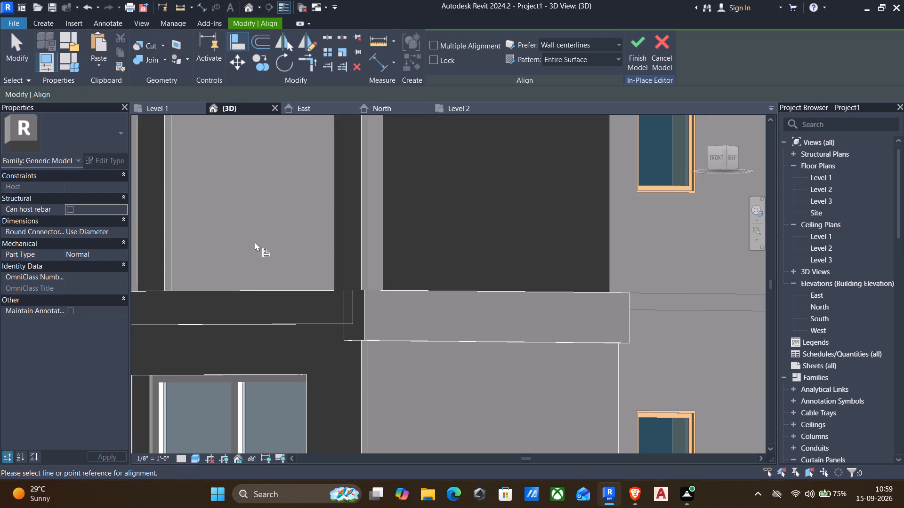
{"action": "middle_click_drag", "start_coordinate": [253, 250], "coordinate": [236, 171], "text": "shift"}
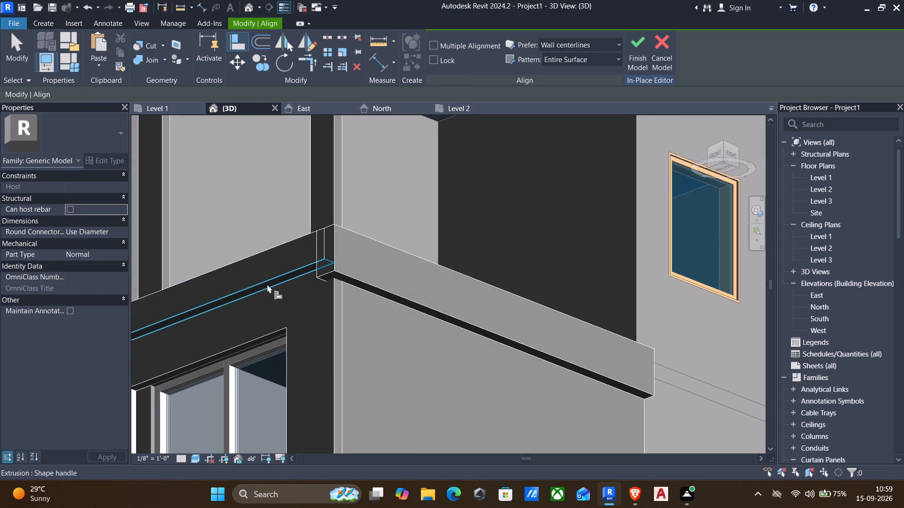
{"action": "left_click", "coordinate": [267, 284]}
{"action": "left_click", "coordinate": [354, 282]}
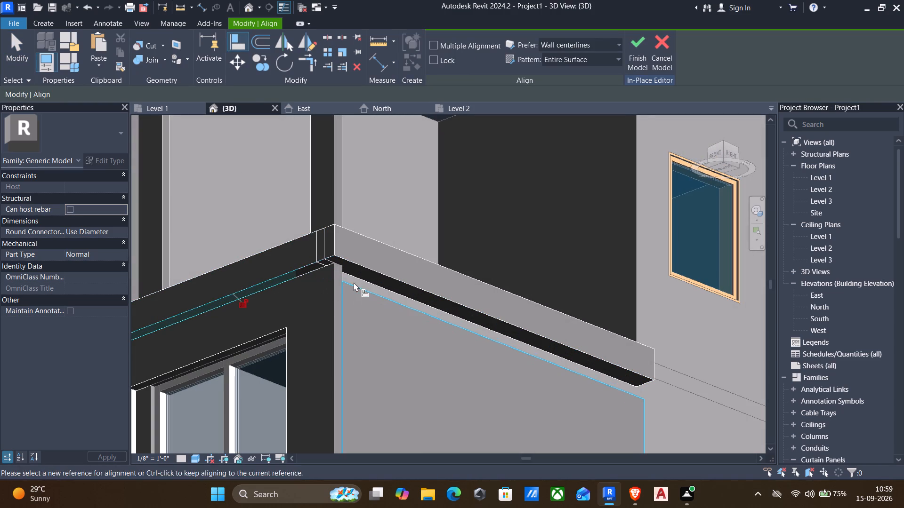
{"action": "key", "text": "Escape"}
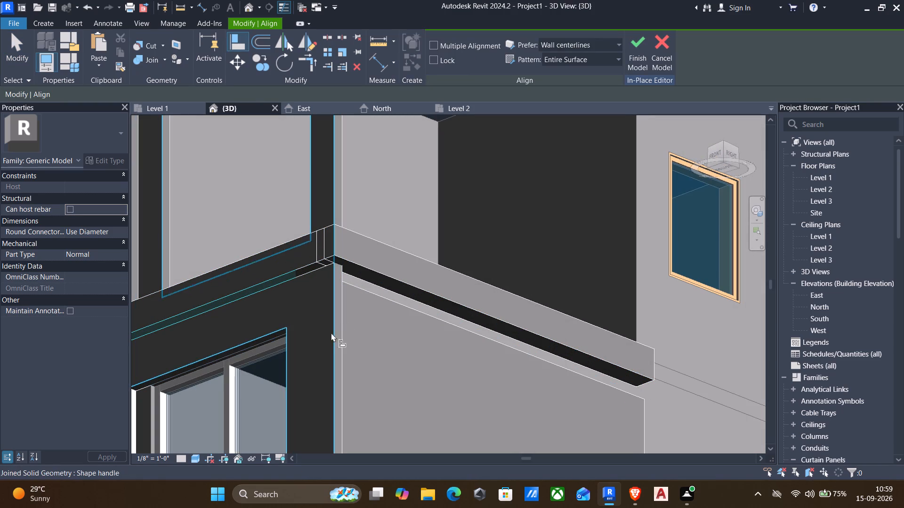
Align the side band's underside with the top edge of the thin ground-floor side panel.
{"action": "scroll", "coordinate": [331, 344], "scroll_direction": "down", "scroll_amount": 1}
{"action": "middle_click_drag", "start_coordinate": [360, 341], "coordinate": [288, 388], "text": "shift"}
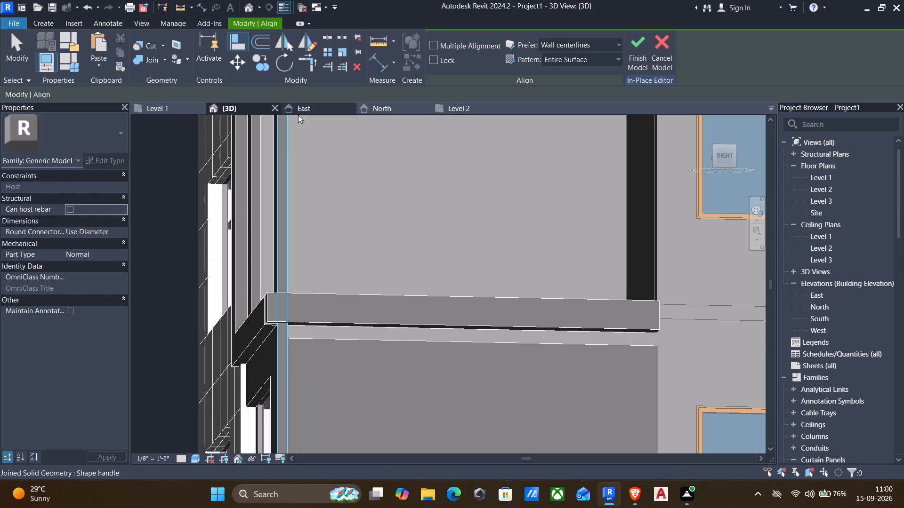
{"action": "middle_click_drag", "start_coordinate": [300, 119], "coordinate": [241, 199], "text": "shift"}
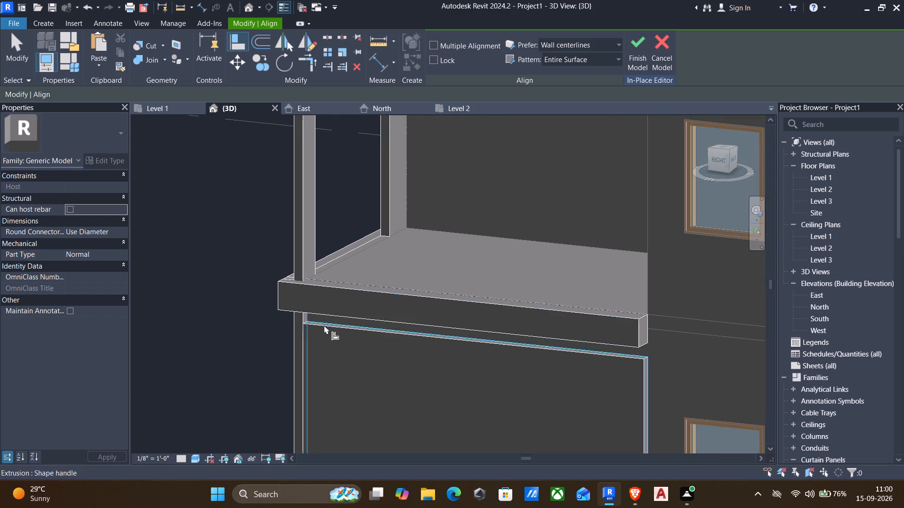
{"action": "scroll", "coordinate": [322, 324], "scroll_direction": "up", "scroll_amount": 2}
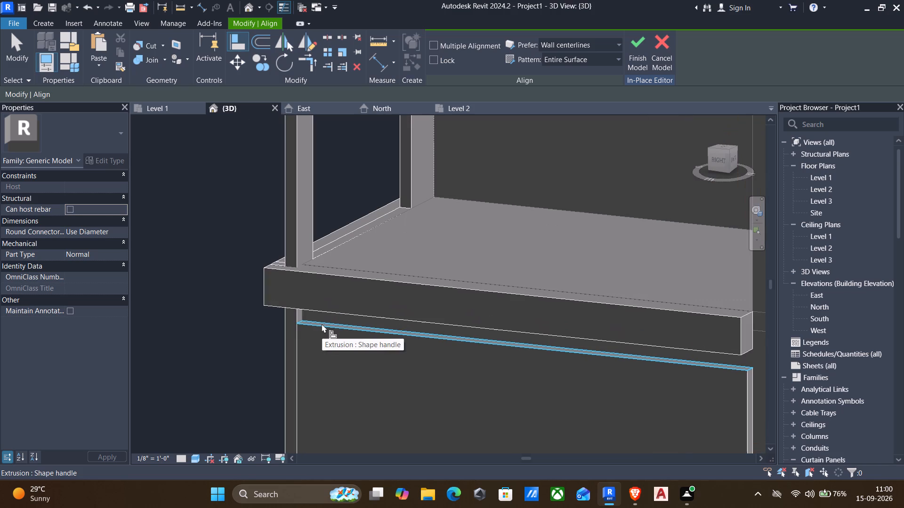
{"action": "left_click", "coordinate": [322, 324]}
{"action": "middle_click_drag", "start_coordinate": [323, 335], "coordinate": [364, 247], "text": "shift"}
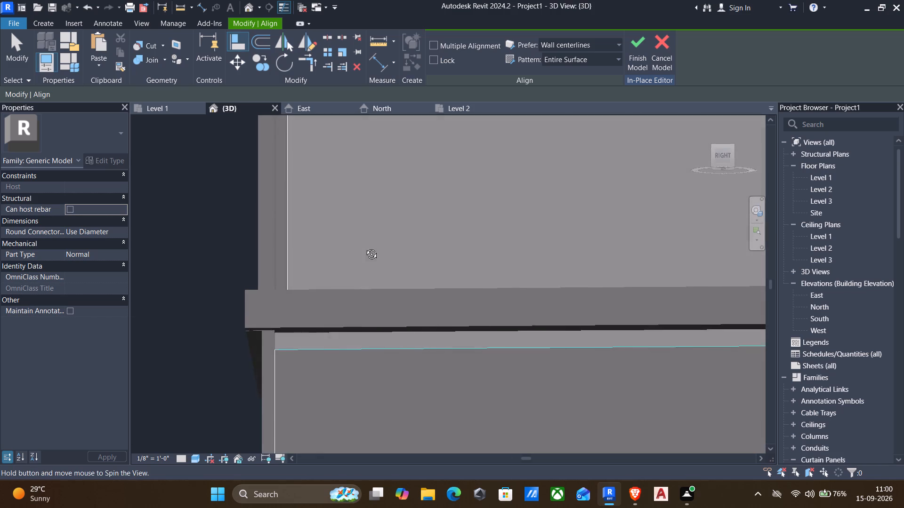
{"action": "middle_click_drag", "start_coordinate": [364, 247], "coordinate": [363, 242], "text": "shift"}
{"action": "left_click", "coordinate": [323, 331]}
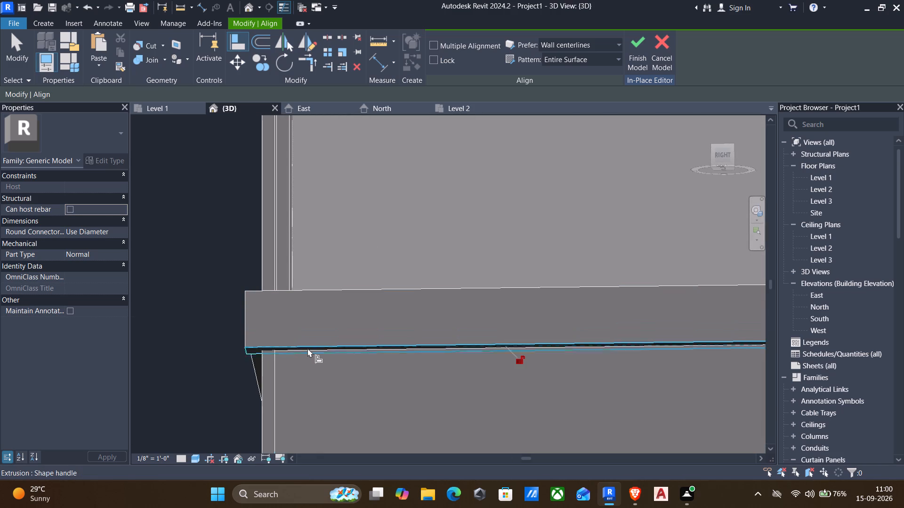
Realign the side band's underside with the underside of the front facade band.
{"action": "middle_click_drag", "start_coordinate": [310, 355], "coordinate": [454, 358], "text": "shift"}
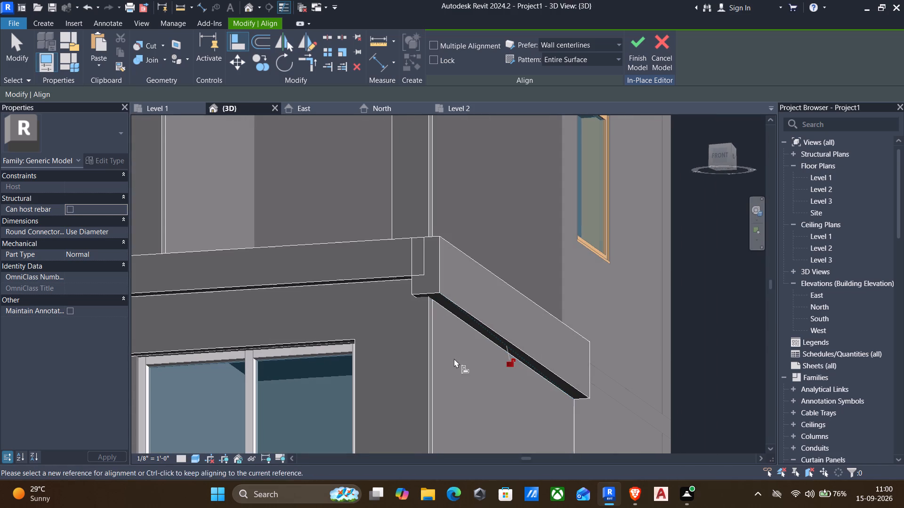
{"action": "left_click", "coordinate": [375, 280]}
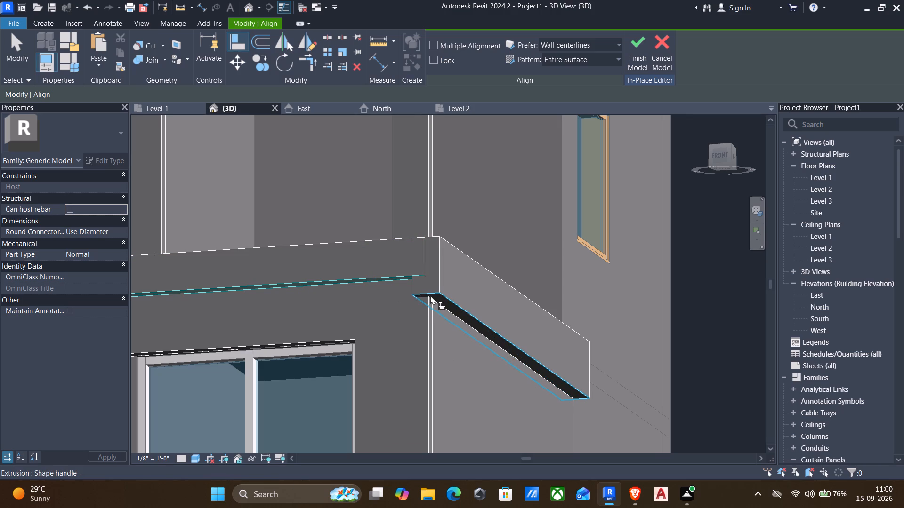
{"action": "left_click", "coordinate": [430, 295]}
Align the top of the thin ground-floor side panel with the side band's underside.
{"action": "left_click", "coordinate": [443, 282]}
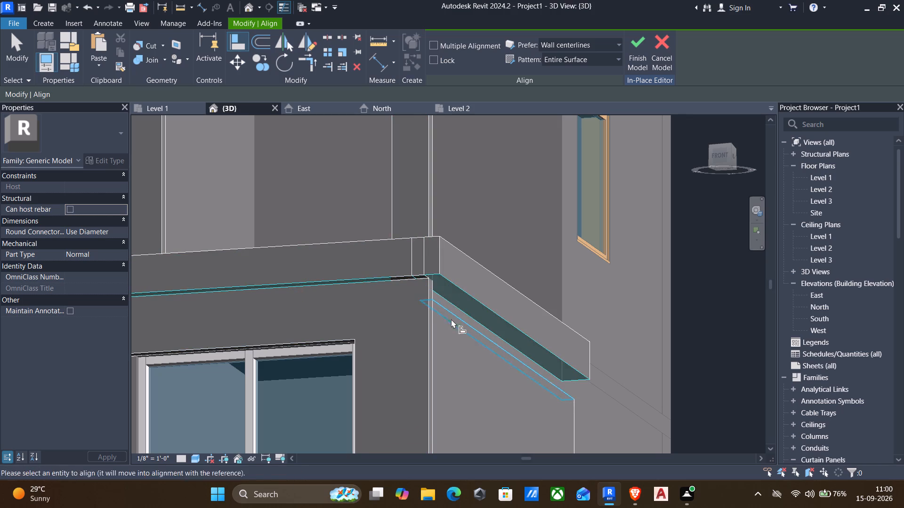
{"action": "middle_click_drag", "start_coordinate": [451, 321], "coordinate": [398, 377], "text": "shift"}
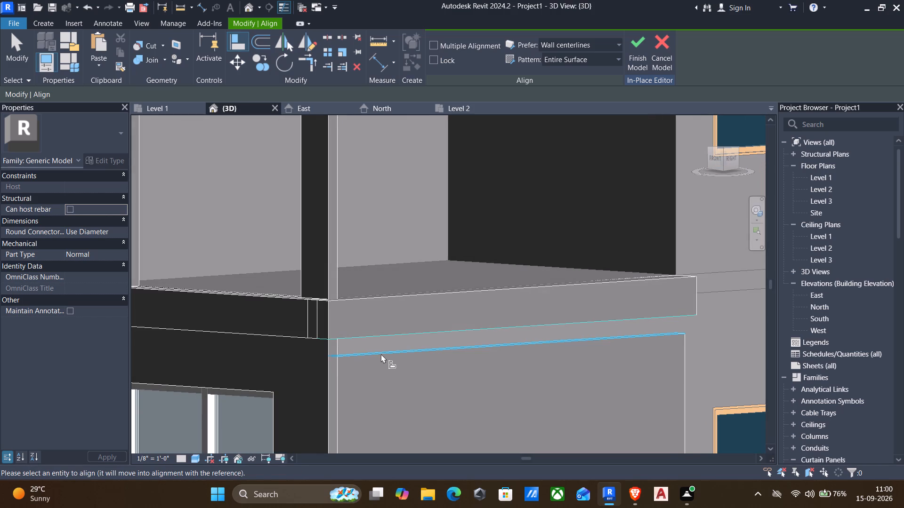
{"action": "left_click", "coordinate": [381, 350]}
{"action": "key", "text": "Escape"}
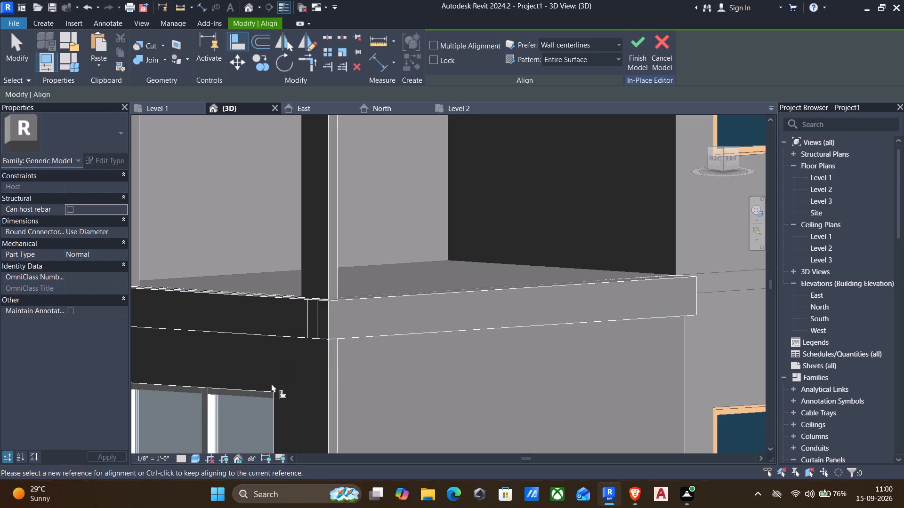
Examine the side band and the panel below it from the front corner and the right side.
{"action": "scroll", "coordinate": [271, 381], "scroll_direction": "down", "scroll_amount": 1}
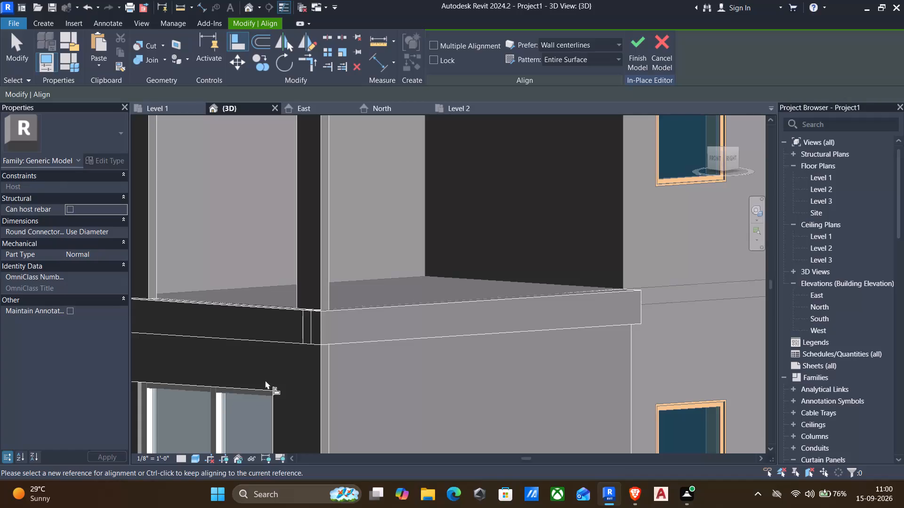
{"action": "scroll", "coordinate": [440, 389], "scroll_direction": "down", "scroll_amount": 2}
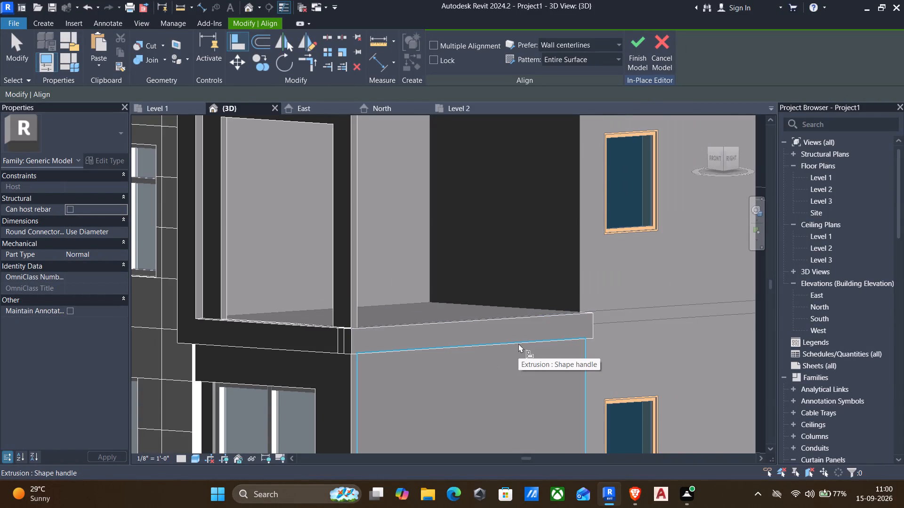
{"action": "middle_click_drag", "start_coordinate": [496, 344], "coordinate": [536, 302], "text": "shift"}
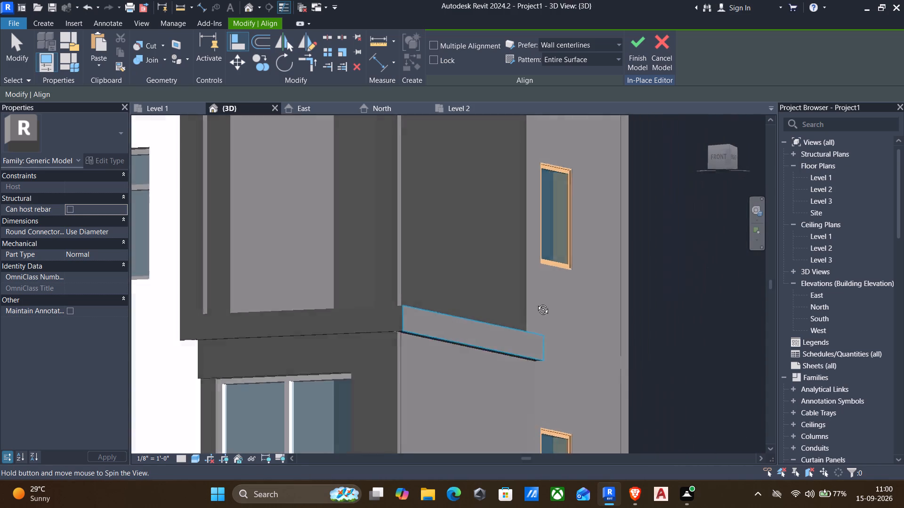
{"action": "middle_click_drag", "start_coordinate": [536, 302], "coordinate": [334, 310], "text": "shift"}
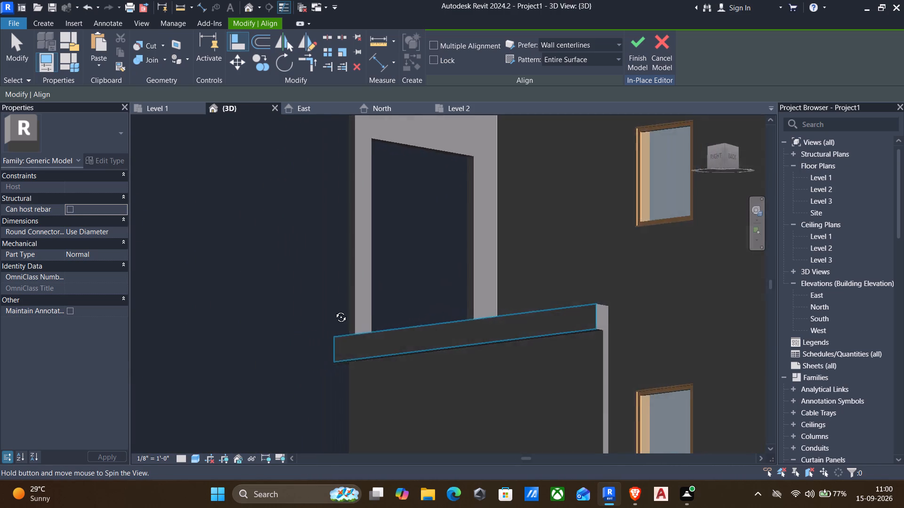
{"action": "middle_click_drag", "start_coordinate": [334, 310], "coordinate": [341, 326], "text": "shift"}
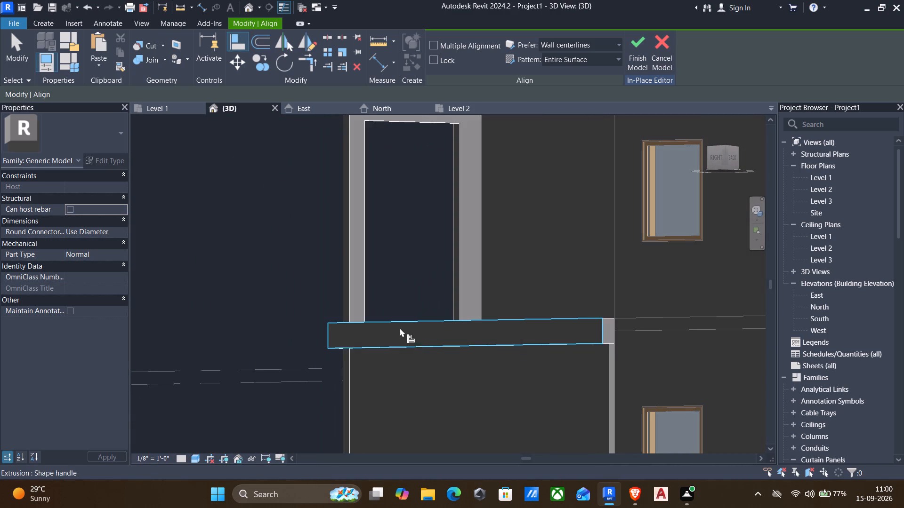
Examine the side band and the ground-floor side panel from the front corner, the front and the right side.
{"action": "scroll", "coordinate": [413, 327], "scroll_direction": "down", "scroll_amount": 1}
{"action": "middle_click_drag", "start_coordinate": [511, 341], "coordinate": [654, 328], "text": "shift"}
{"action": "scroll", "coordinate": [511, 341], "scroll_direction": "down", "scroll_amount": 1, "text": "shift"}
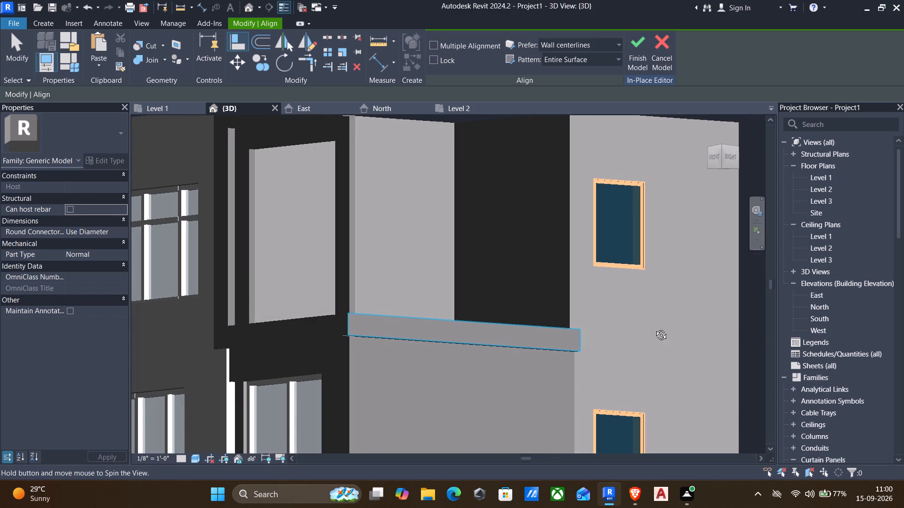
{"action": "middle_click_drag", "start_coordinate": [654, 328], "coordinate": [689, 353], "text": "shift"}
{"action": "scroll", "coordinate": [636, 333], "scroll_direction": "down", "scroll_amount": 2}
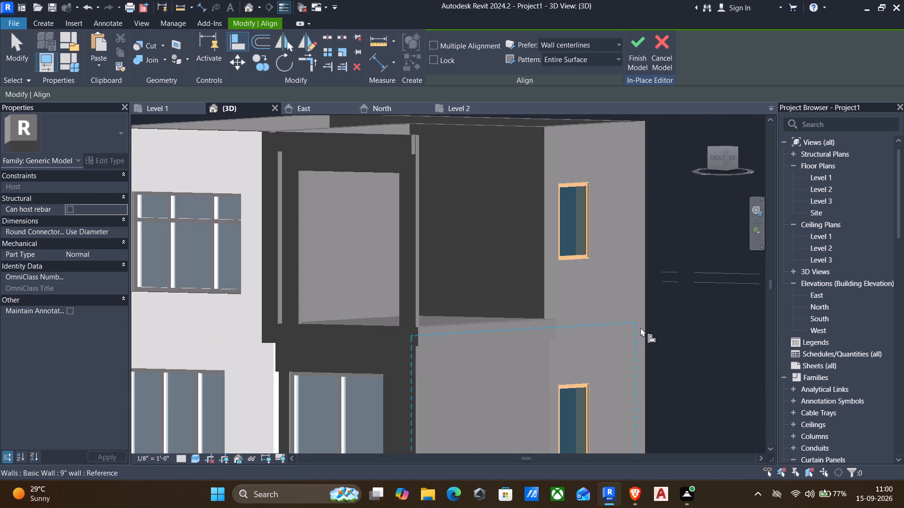
{"action": "middle_click_drag", "start_coordinate": [640, 327], "coordinate": [558, 341]}
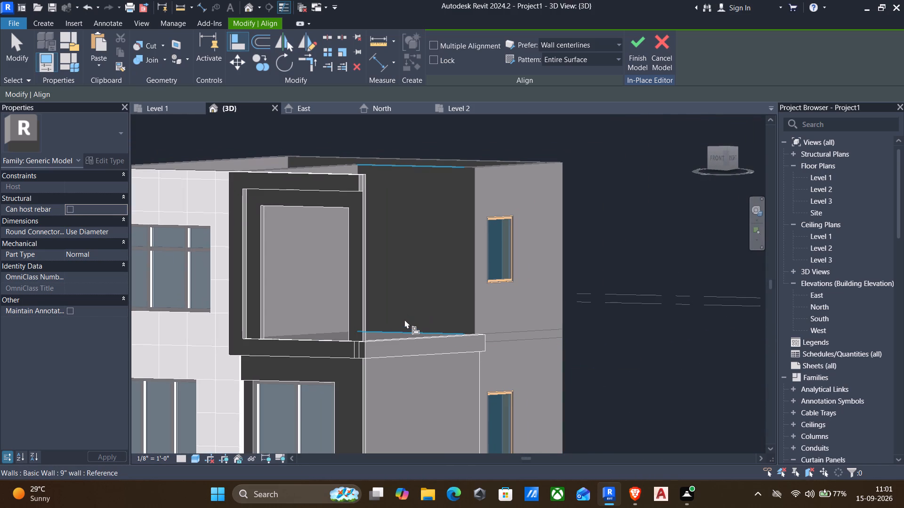
{"action": "key", "text": "Escape"}
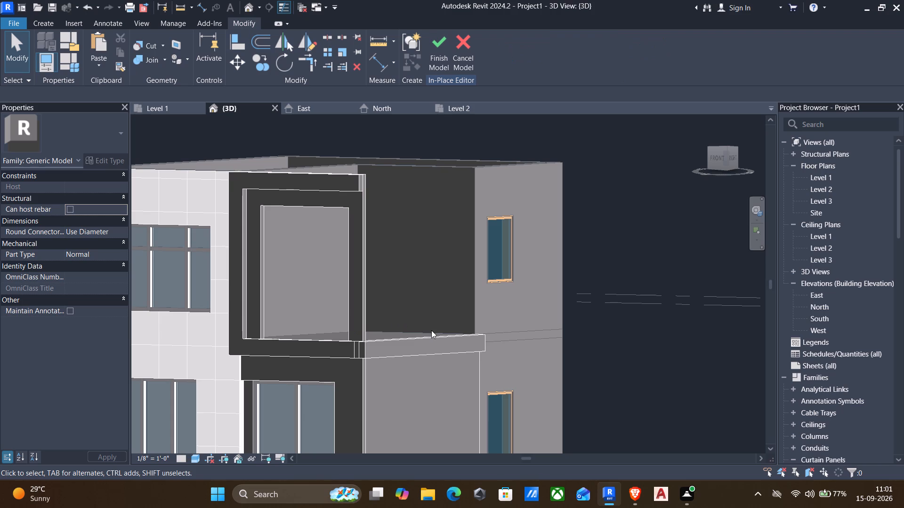
{"action": "middle_click_drag", "start_coordinate": [432, 330], "coordinate": [471, 329], "text": "shift"}
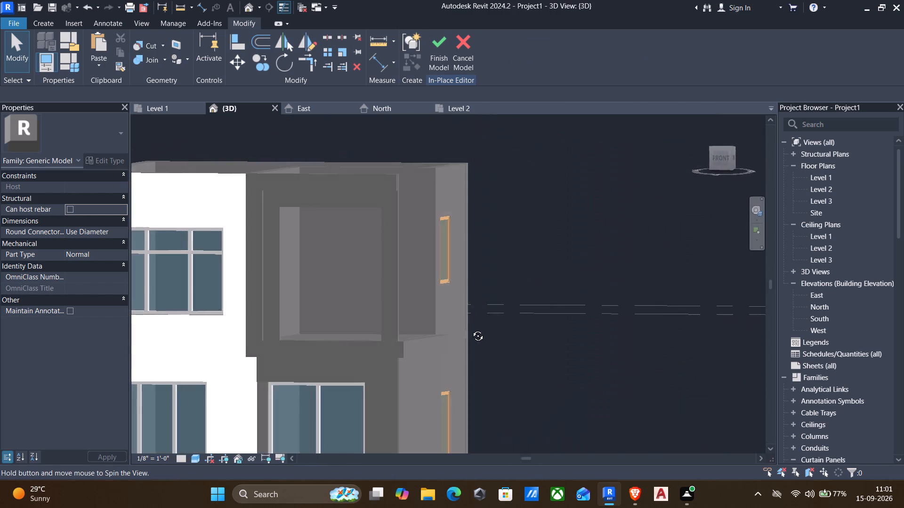
{"action": "middle_click_drag", "start_coordinate": [471, 329], "coordinate": [416, 329], "text": "shift"}
{"action": "scroll", "coordinate": [419, 332], "scroll_direction": "down", "scroll_amount": 2}
{"action": "middle_click_drag", "start_coordinate": [432, 375], "coordinate": [441, 244]}
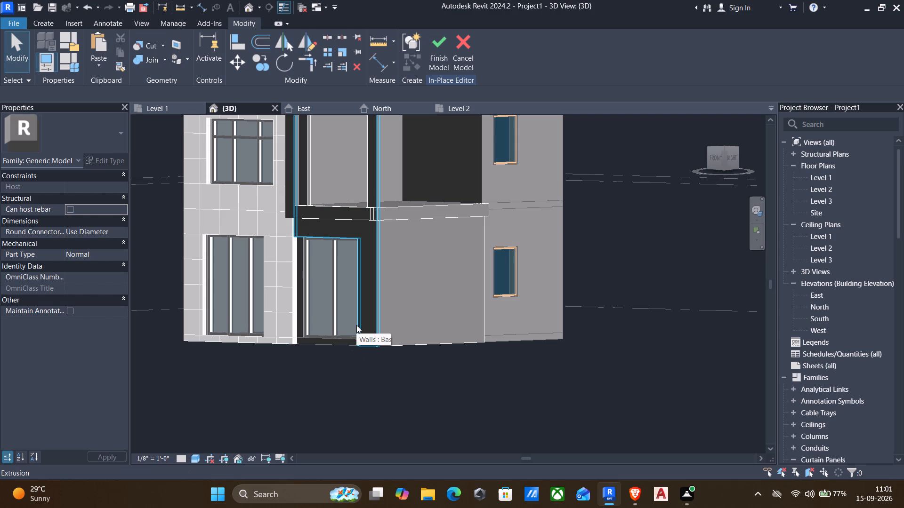
{"action": "middle_click_drag", "start_coordinate": [376, 342], "coordinate": [534, 339], "text": "shift"}
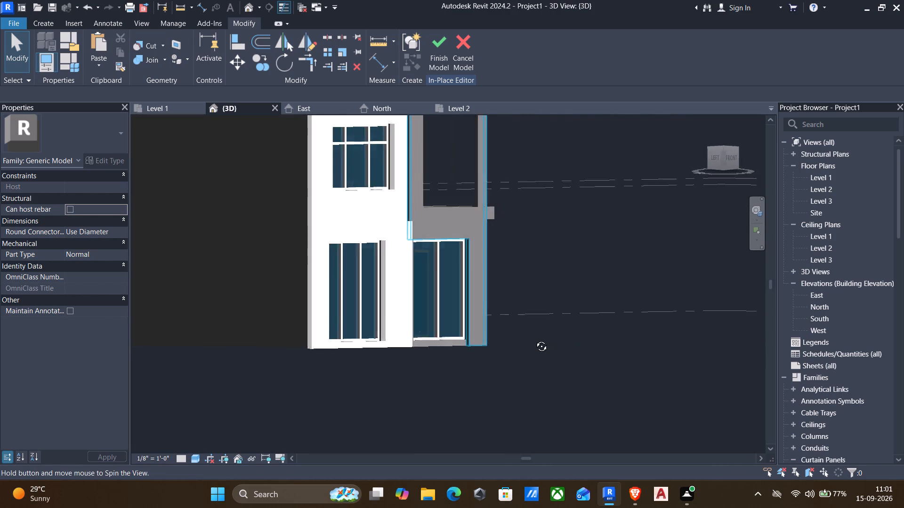
{"action": "middle_click_drag", "start_coordinate": [534, 339], "coordinate": [275, 357], "text": "shift"}
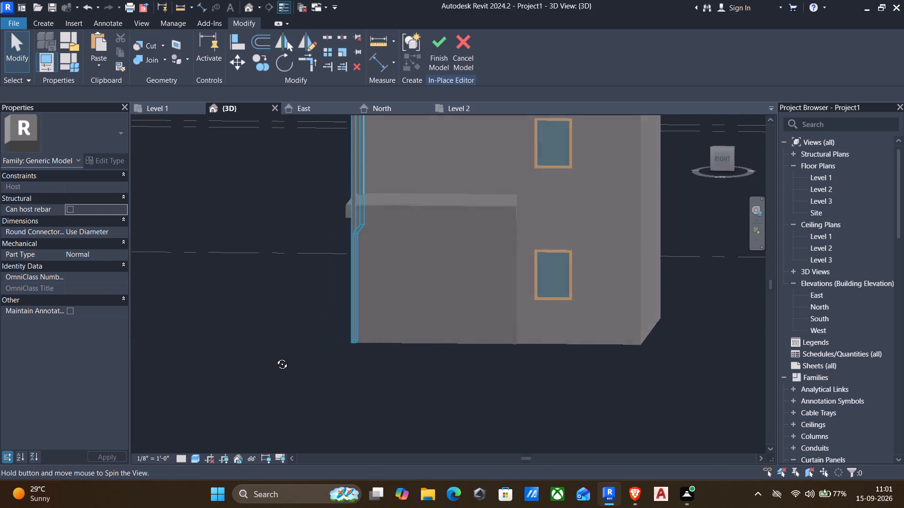
{"action": "middle_click_drag", "start_coordinate": [275, 357], "coordinate": [282, 356], "text": "shift"}
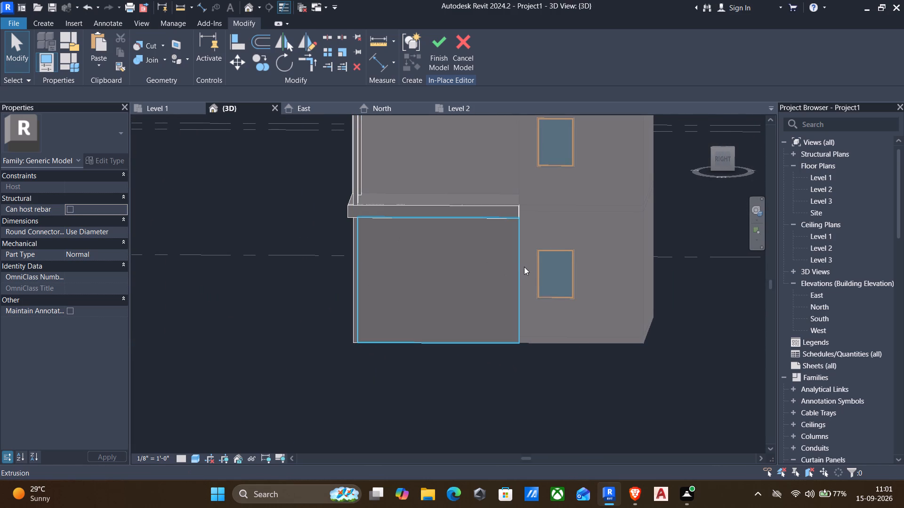
Create a 0' 9" void extrusion on the ground-floor side panel's face, tracing the tall window opening behind it in Wireframe display.
{"action": "left_click", "coordinate": [35, 21]}
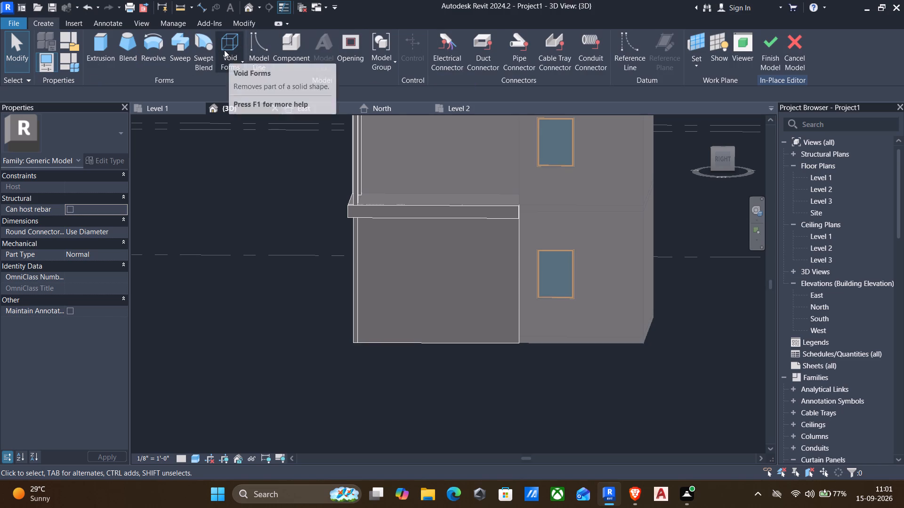
{"action": "left_click", "coordinate": [224, 50]}
{"action": "left_click", "coordinate": [240, 87]}
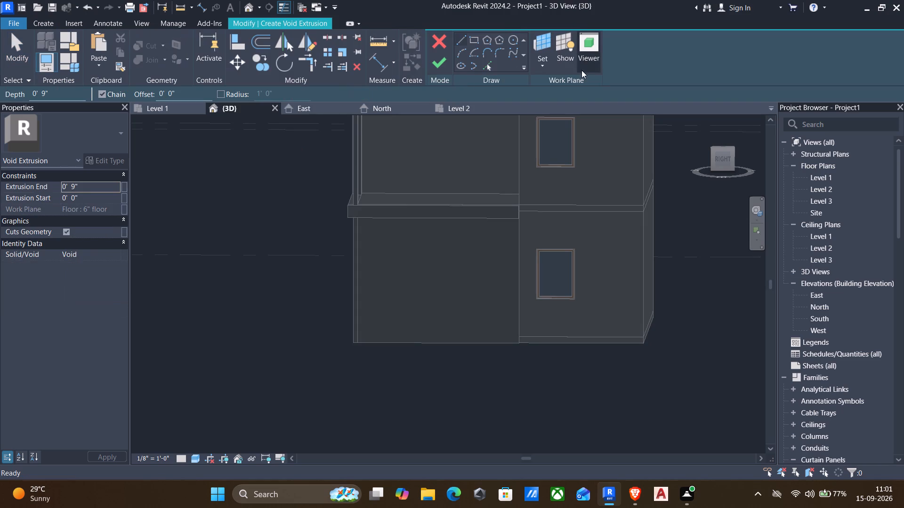
{"action": "left_click", "coordinate": [552, 69]}
{"action": "left_click", "coordinate": [563, 111]}
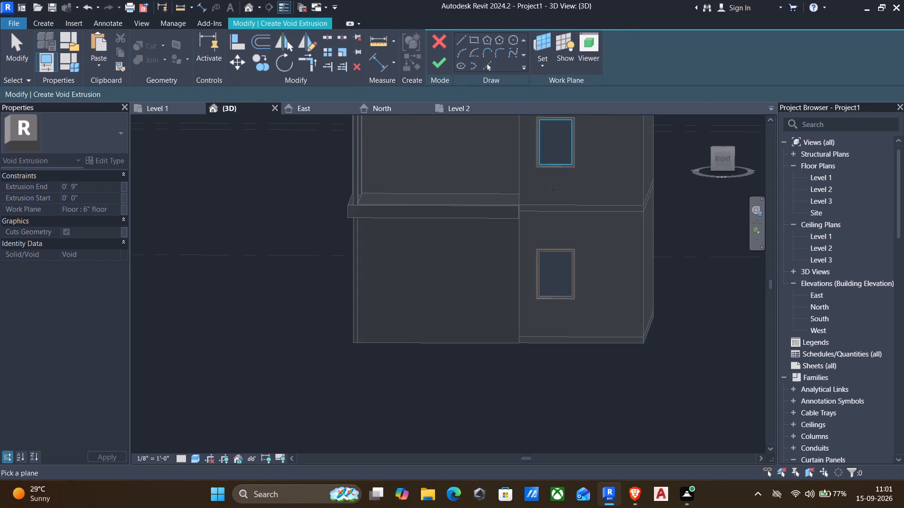
{"action": "left_click", "coordinate": [514, 249]}
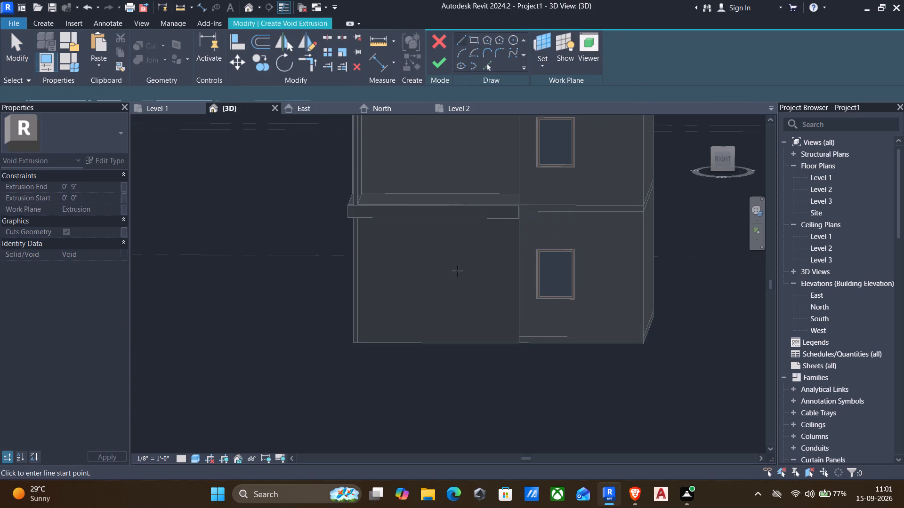
{"action": "left_click", "coordinate": [189, 455]}
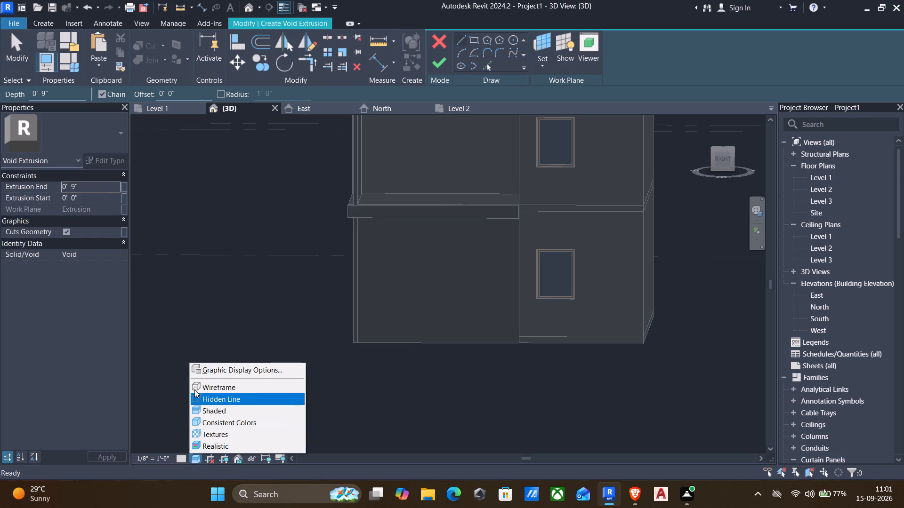
{"action": "left_click", "coordinate": [198, 383]}
{"action": "left_click", "coordinate": [473, 41]}
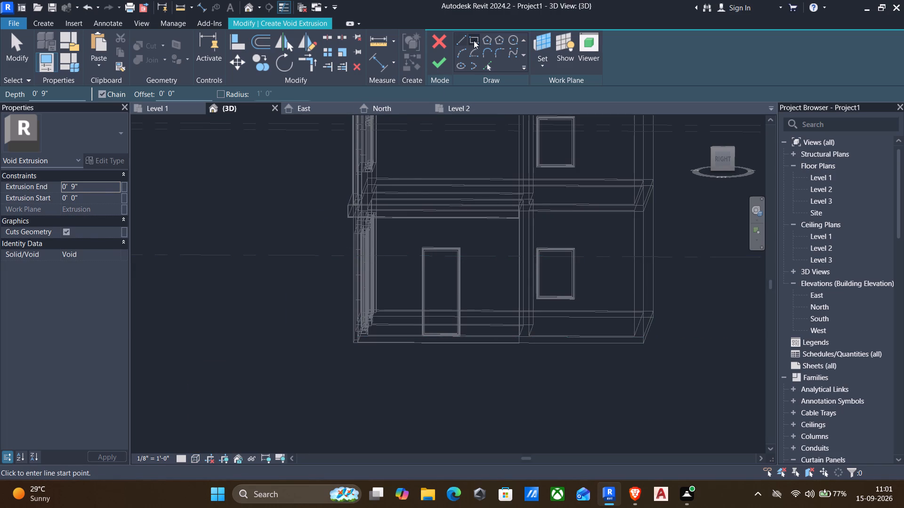
{"action": "scroll", "coordinate": [423, 273], "scroll_direction": "up", "scroll_amount": 3}
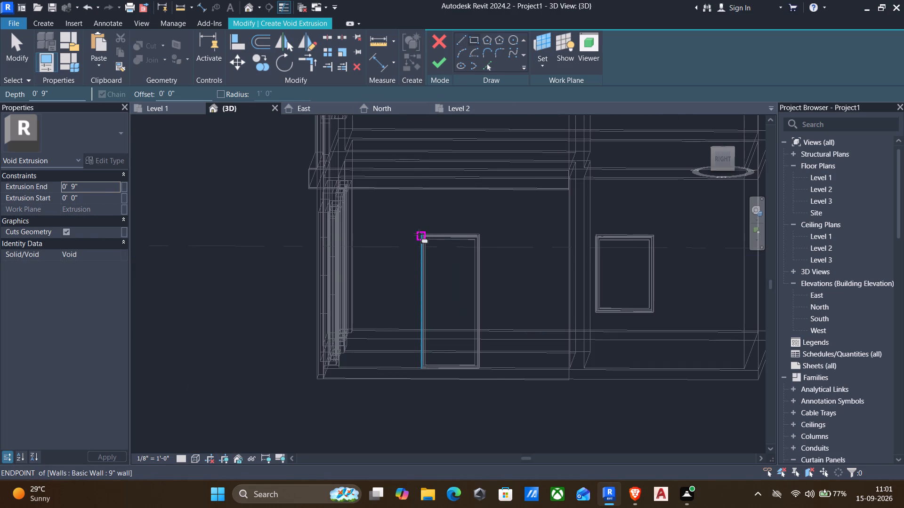
{"action": "left_click", "coordinate": [420, 234]}
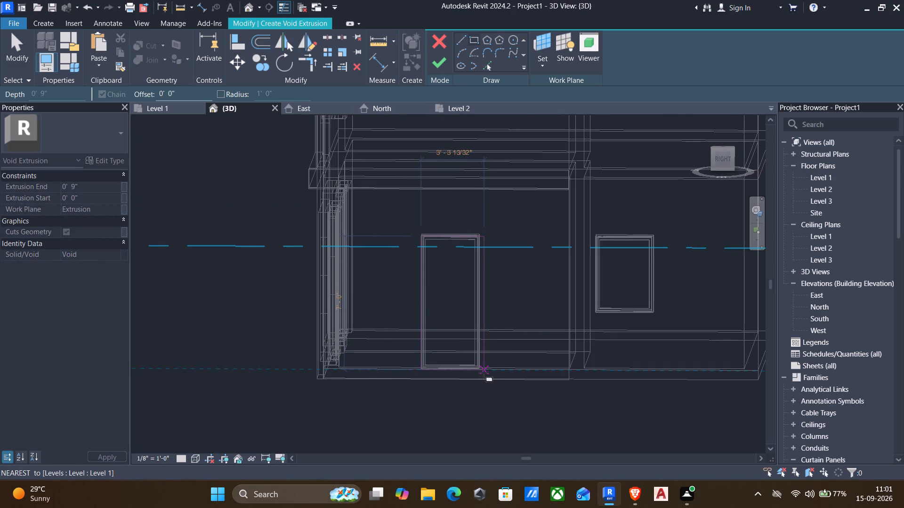
{"action": "scroll", "coordinate": [484, 373], "scroll_direction": "up", "scroll_amount": 7}
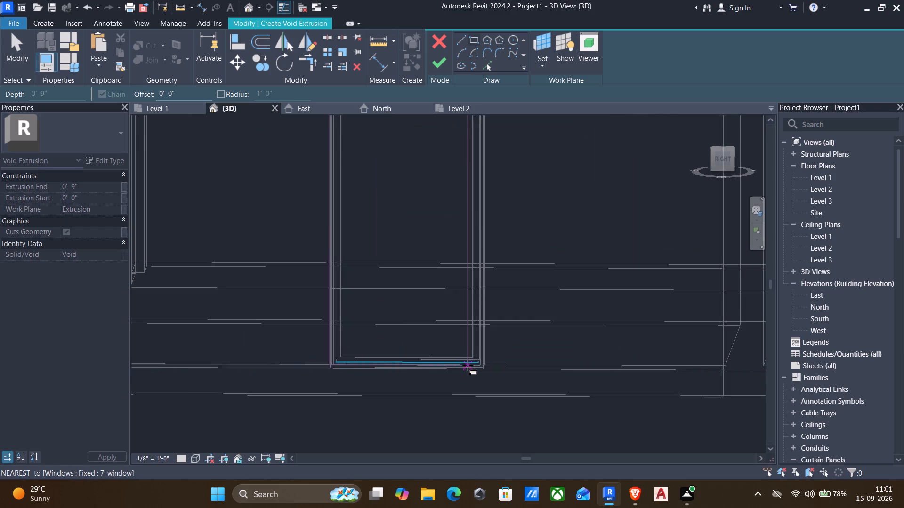
{"action": "scroll", "coordinate": [483, 368], "scroll_direction": "up", "scroll_amount": 3}
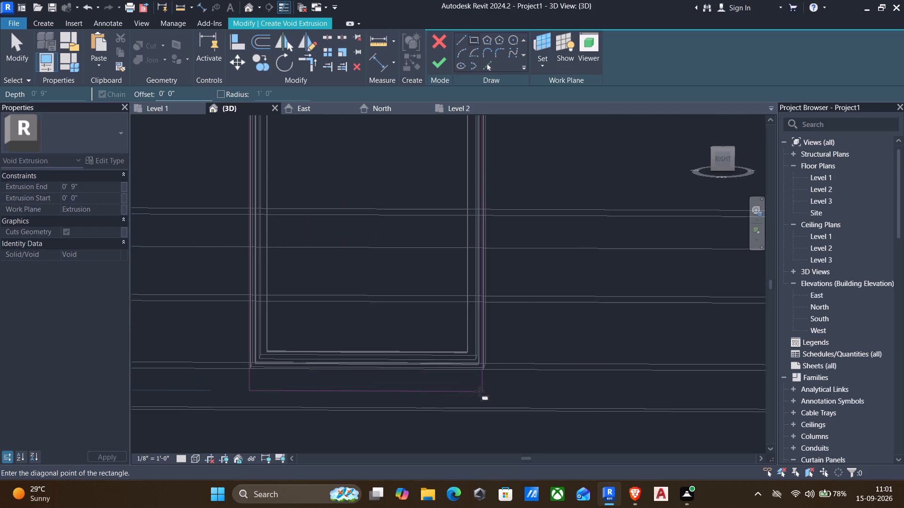
{"action": "left_click", "coordinate": [482, 371]}
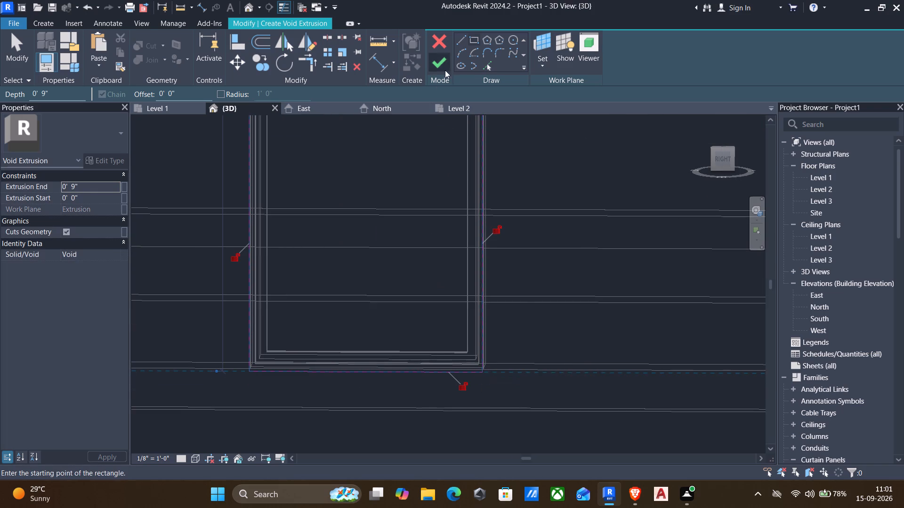
{"action": "left_click", "coordinate": [438, 62]}
Finish the in-place cladding model and set the 3D view's visual style to Shaded.
{"action": "scroll", "coordinate": [390, 210], "scroll_direction": "down", "scroll_amount": 3}
{"action": "middle_click_drag", "start_coordinate": [330, 333], "coordinate": [417, 350], "text": "shift"}
{"action": "scroll", "coordinate": [426, 350], "scroll_direction": "down", "scroll_amount": 3}
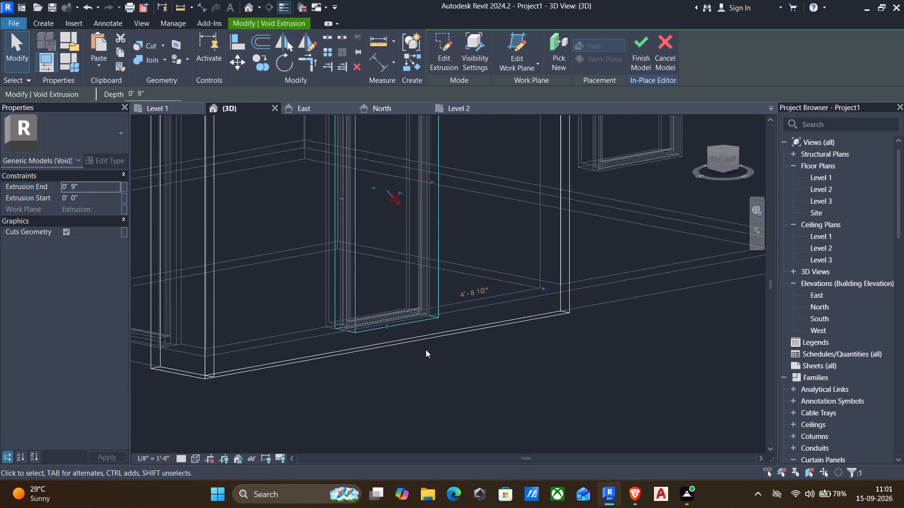
{"action": "scroll", "coordinate": [426, 349], "scroll_direction": "down", "scroll_amount": 1}
{"action": "left_click", "coordinate": [636, 44]}
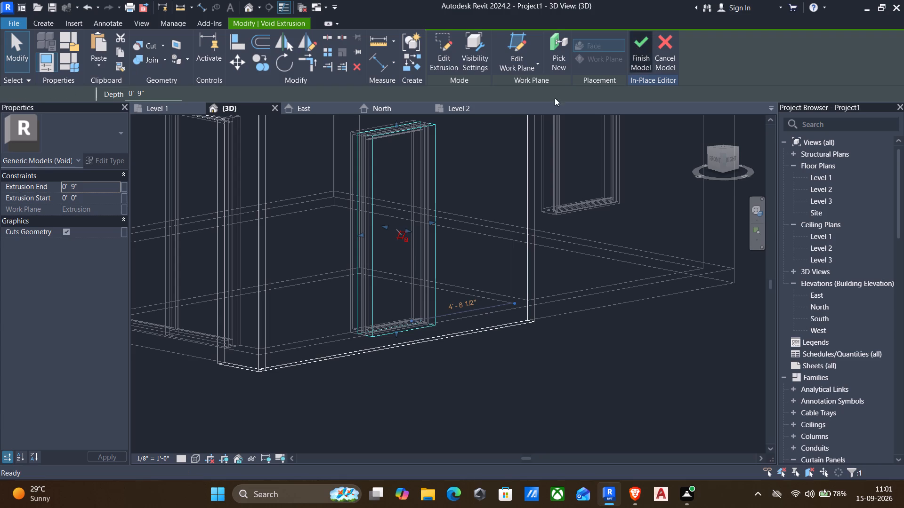
{"action": "scroll", "coordinate": [366, 227], "scroll_direction": "down", "scroll_amount": 3}
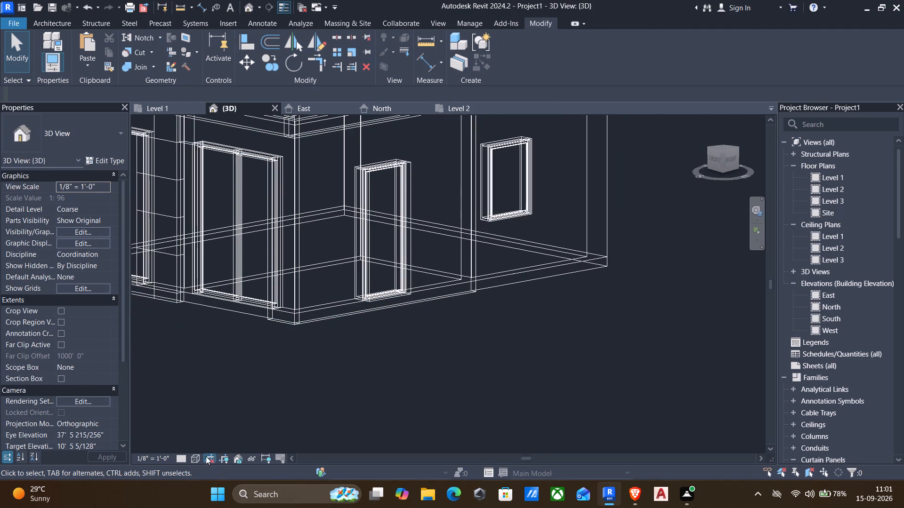
{"action": "left_click", "coordinate": [198, 461]}
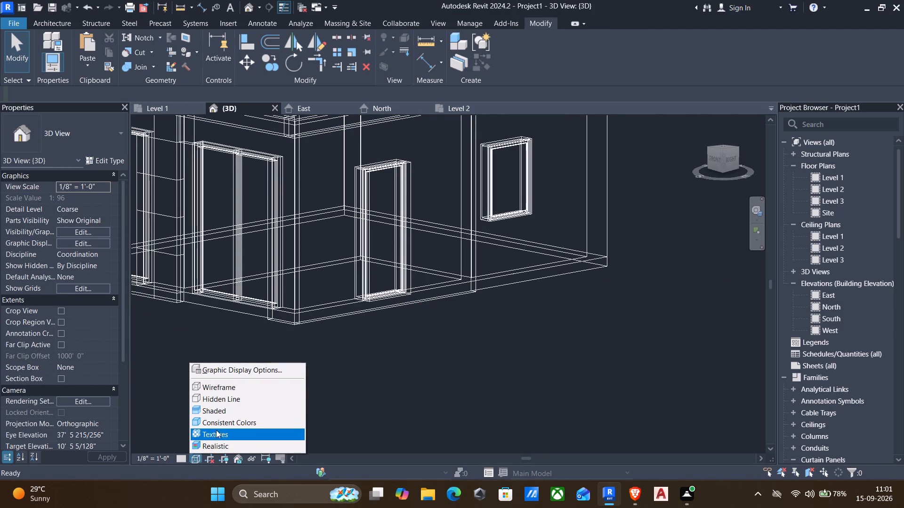
{"action": "left_click", "coordinate": [218, 415]}
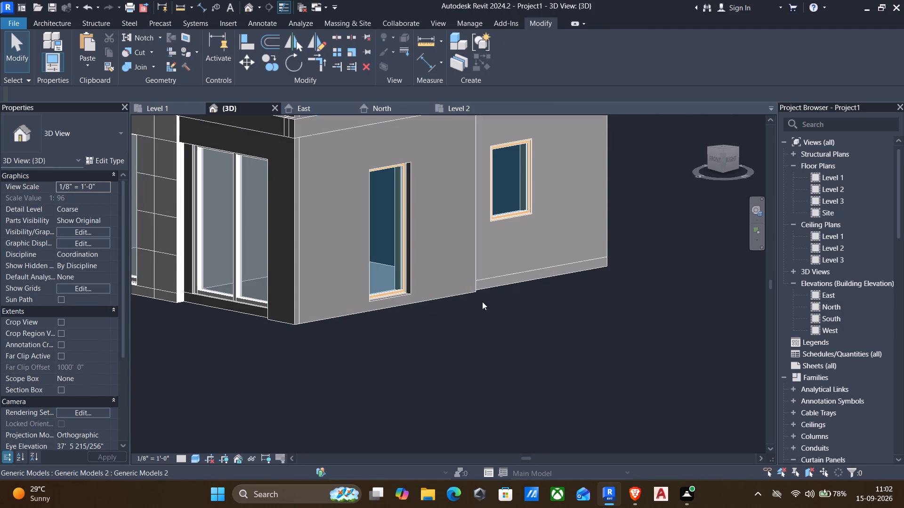
Examine the side panel's window cutout and the wrapped cladding from the front, the right side and above.
{"action": "middle_click_drag", "start_coordinate": [482, 302], "coordinate": [623, 309], "text": "shift"}
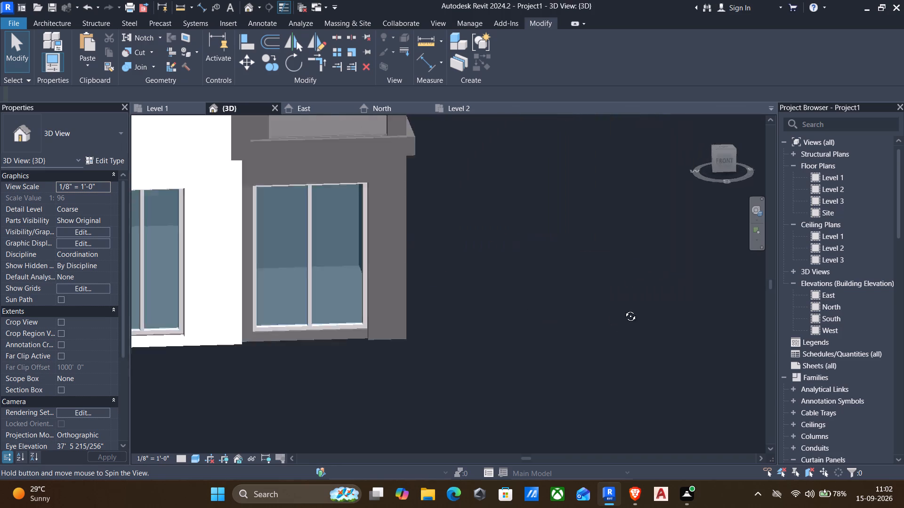
{"action": "middle_click_drag", "start_coordinate": [623, 309], "coordinate": [563, 306], "text": "shift"}
{"action": "scroll", "coordinate": [547, 307], "scroll_direction": "down", "scroll_amount": 2}
{"action": "middle_click_drag", "start_coordinate": [542, 307], "coordinate": [502, 316], "text": "shift"}
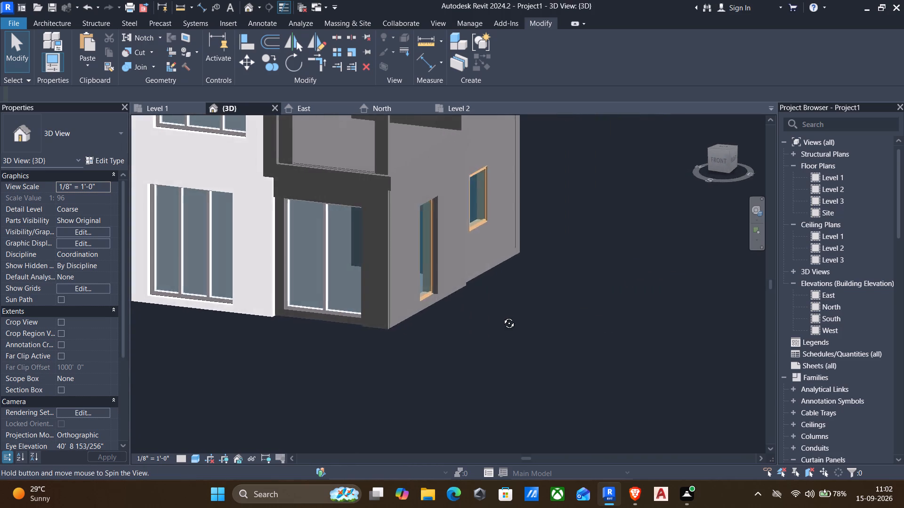
{"action": "middle_click_drag", "start_coordinate": [502, 316], "coordinate": [392, 280], "text": "shift"}
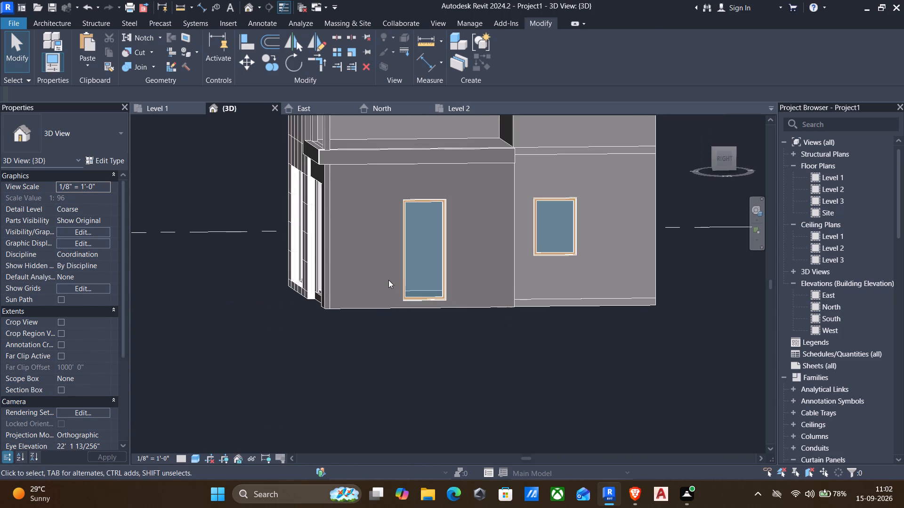
{"action": "scroll", "coordinate": [388, 280], "scroll_direction": "down", "scroll_amount": 1}
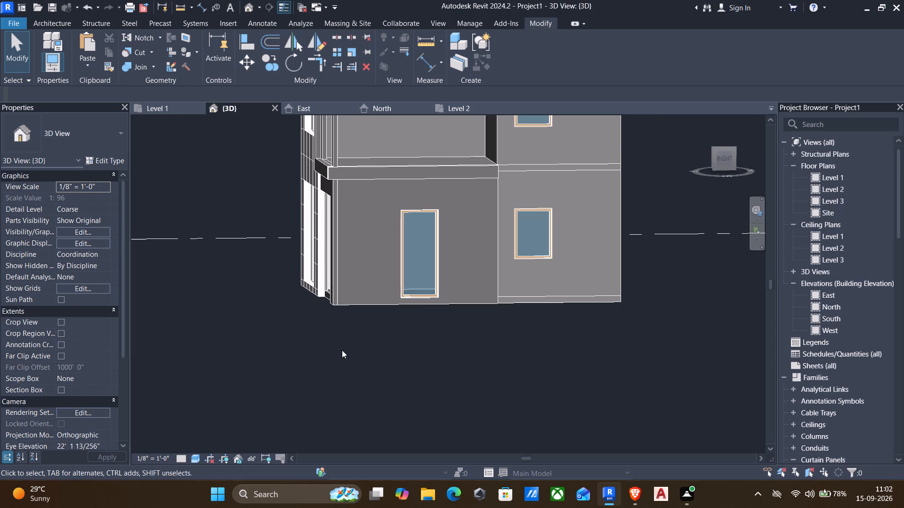
{"action": "middle_click_drag", "start_coordinate": [340, 350], "coordinate": [423, 337], "text": "shift"}
{"action": "scroll", "coordinate": [417, 346], "scroll_direction": "down", "scroll_amount": 1}
{"action": "middle_click_drag", "start_coordinate": [464, 344], "coordinate": [434, 352], "text": "shift"}
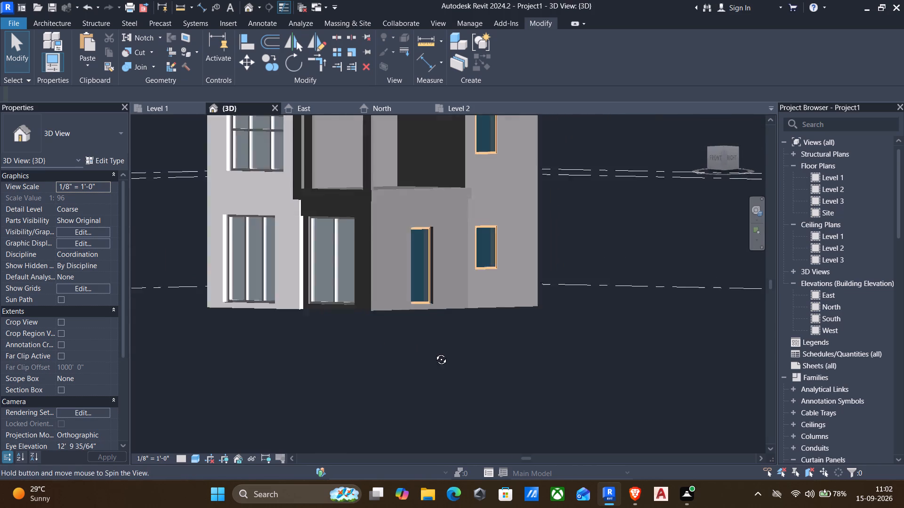
{"action": "middle_click_drag", "start_coordinate": [434, 352], "coordinate": [399, 362], "text": "shift"}
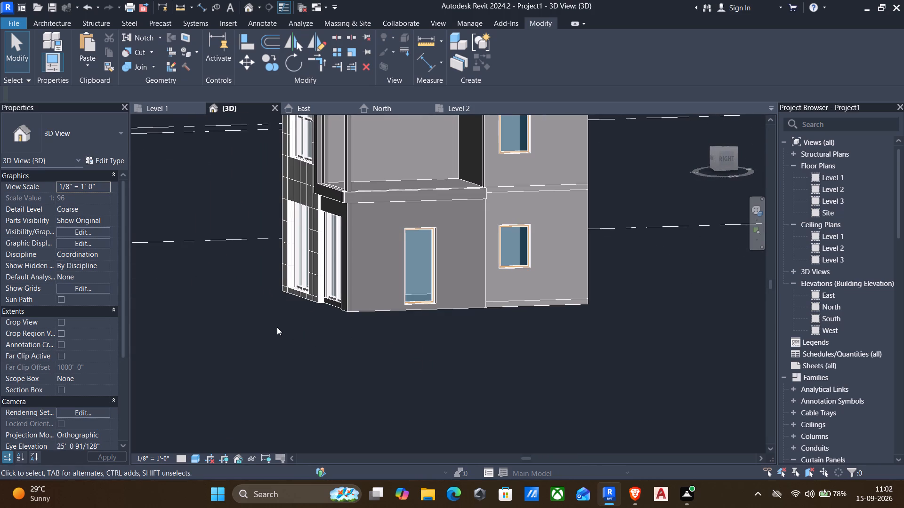
{"action": "scroll", "coordinate": [297, 313], "scroll_direction": "down", "scroll_amount": 1}
{"action": "middle_click_drag", "start_coordinate": [298, 348], "coordinate": [306, 310]}
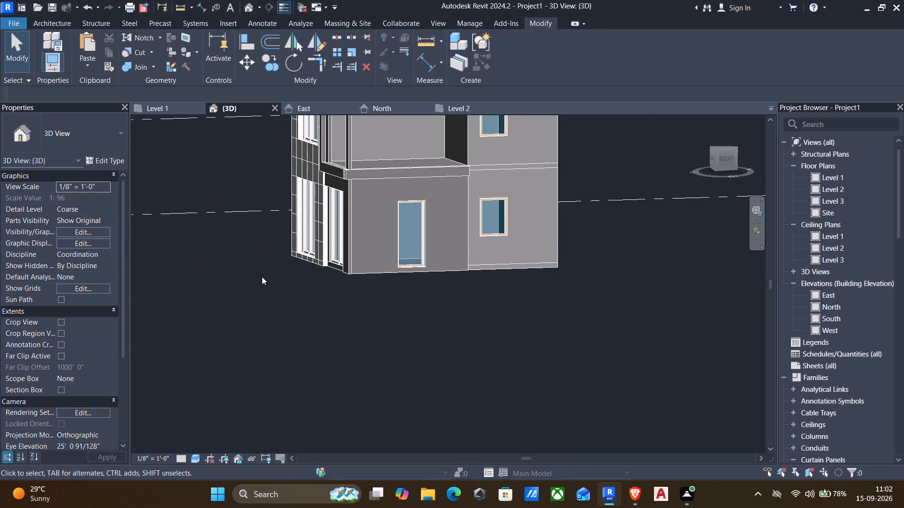
{"action": "middle_click_drag", "start_coordinate": [262, 277], "coordinate": [343, 295], "text": "shift"}
{"action": "middle_click_drag", "start_coordinate": [348, 309], "coordinate": [284, 321], "text": "shift"}
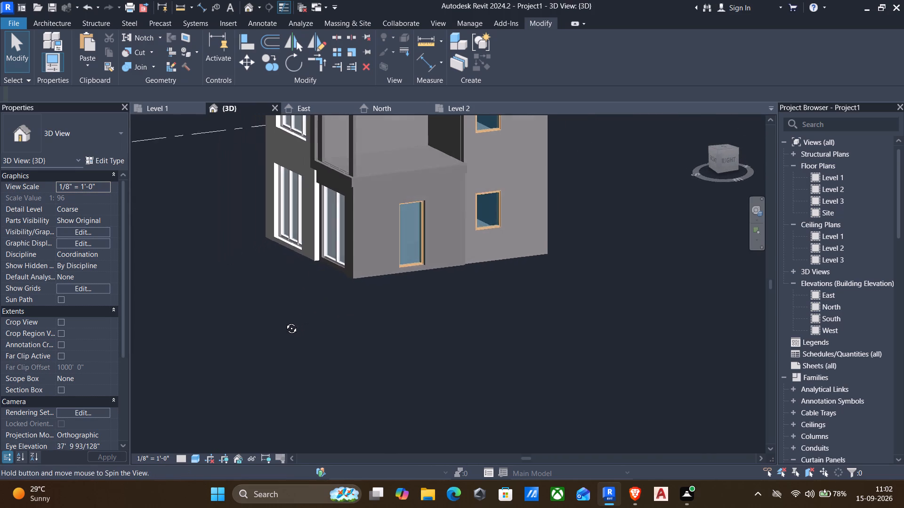
{"action": "middle_click_drag", "start_coordinate": [284, 321], "coordinate": [278, 323], "text": "shift"}
{"action": "scroll", "coordinate": [302, 265], "scroll_direction": "down", "scroll_amount": 1}
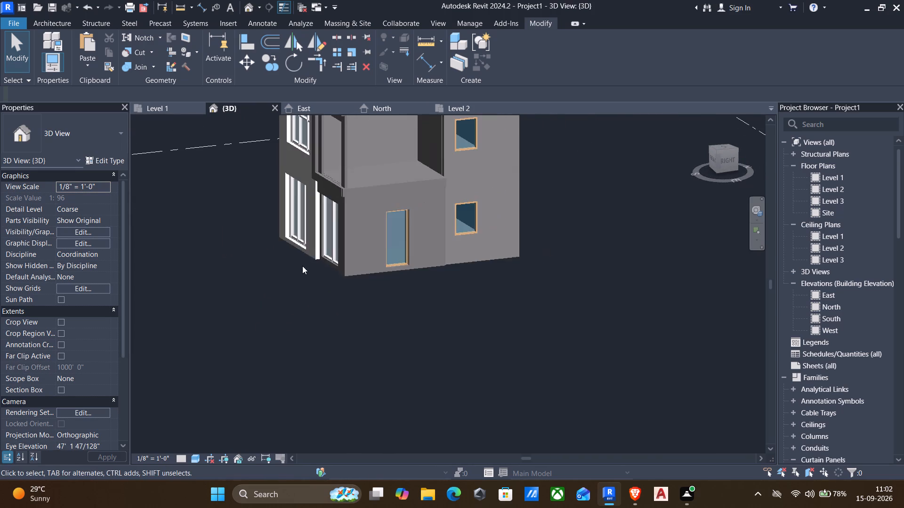
{"action": "middle_click_drag", "start_coordinate": [283, 290], "coordinate": [370, 376]}
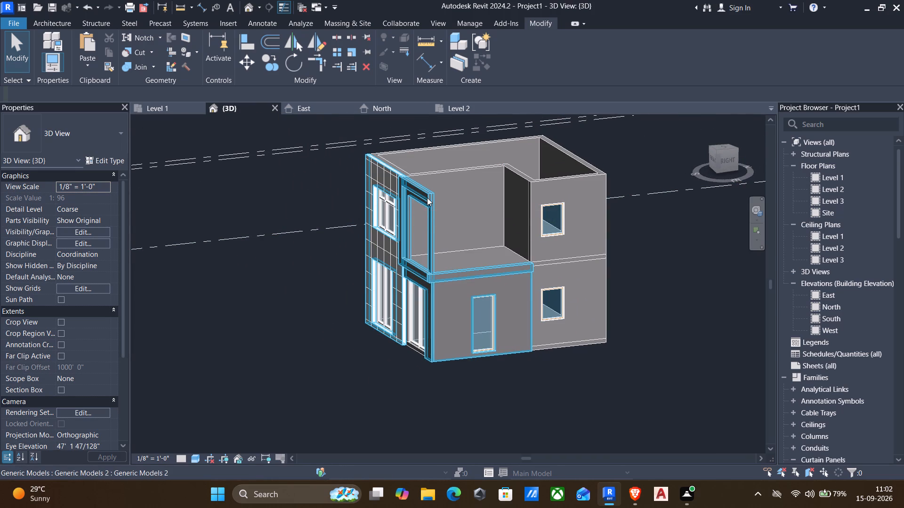
Examine the front cladding, the open upper-floor frame and the terrace side from the front corner and the right side.
{"action": "middle_click_drag", "start_coordinate": [471, 268], "coordinate": [523, 263], "text": "shift"}
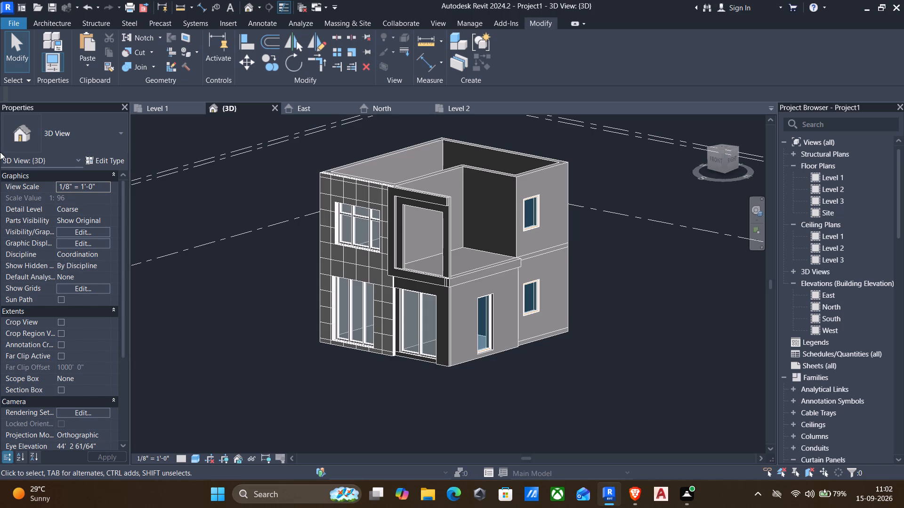
{"action": "scroll", "coordinate": [0, 147], "scroll_direction": "down", "scroll_amount": 1}
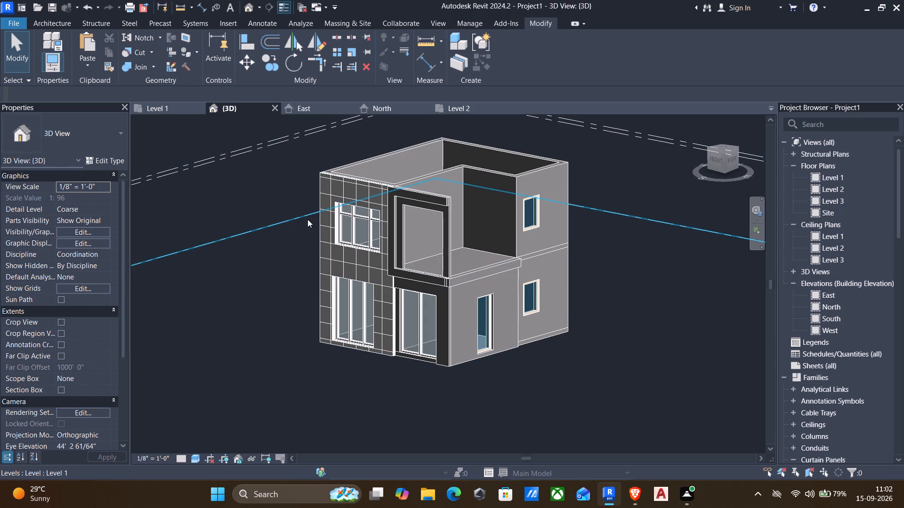
{"action": "middle_click_drag", "start_coordinate": [285, 222], "coordinate": [266, 238], "text": "shift"}
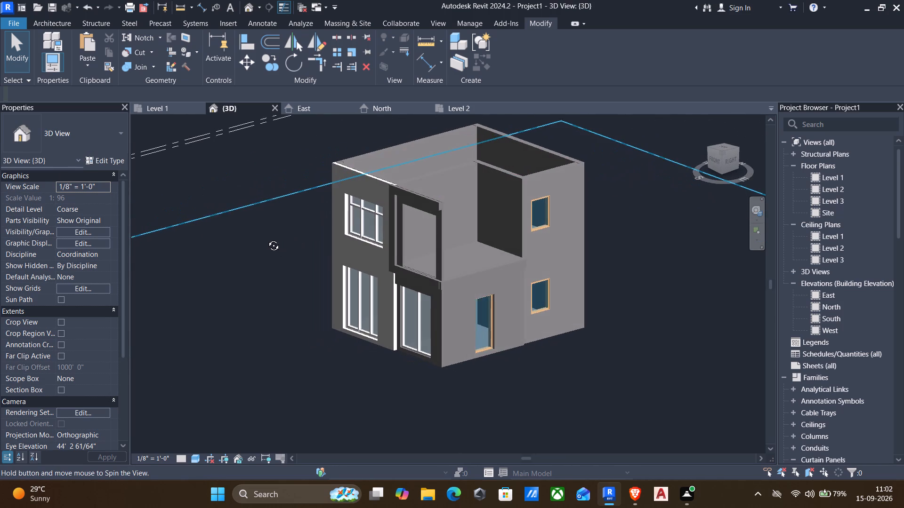
{"action": "middle_click_drag", "start_coordinate": [266, 238], "coordinate": [266, 238], "text": "shift"}
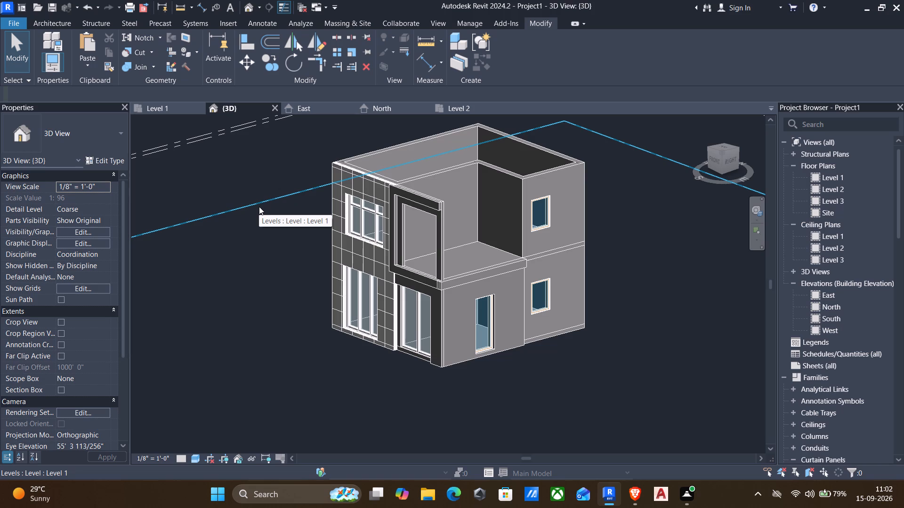
{"action": "scroll", "coordinate": [259, 206], "scroll_direction": "down", "scroll_amount": 1}
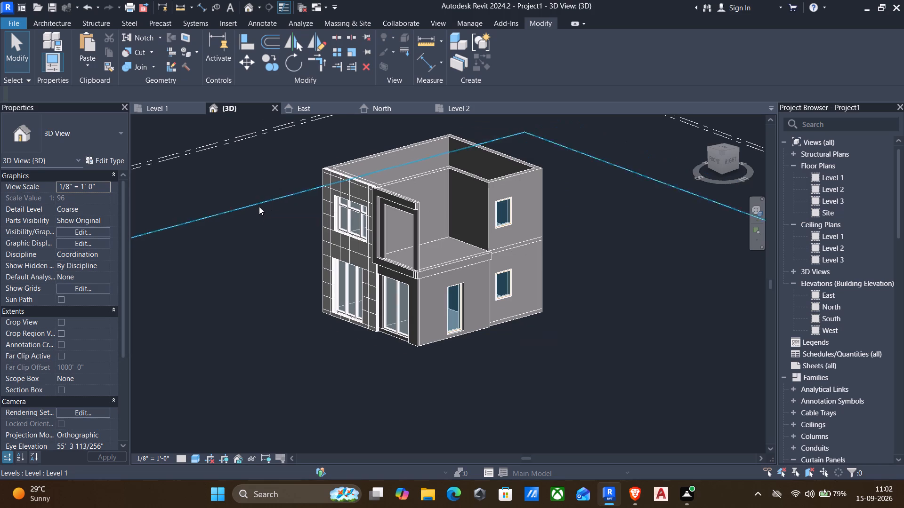
{"action": "middle_click_drag", "start_coordinate": [262, 219], "coordinate": [388, 206], "text": "shift"}
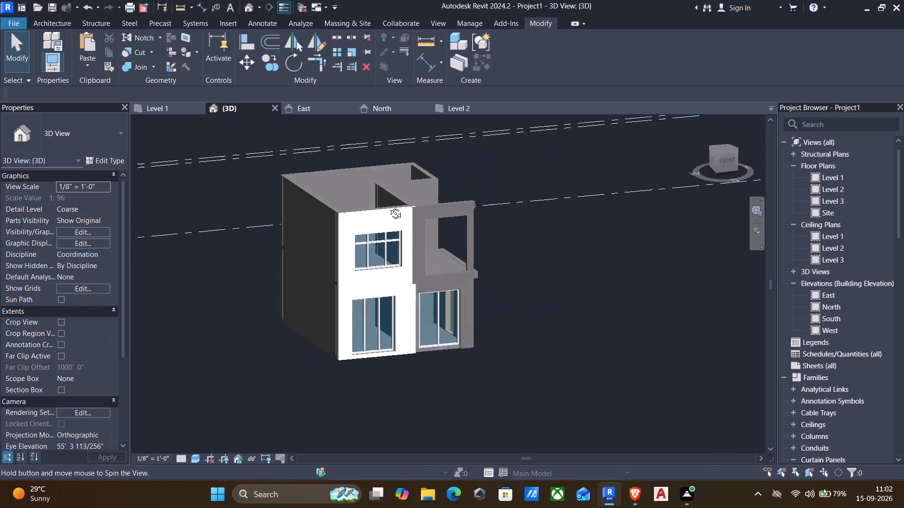
{"action": "middle_click_drag", "start_coordinate": [388, 206], "coordinate": [266, 145], "text": "shift"}
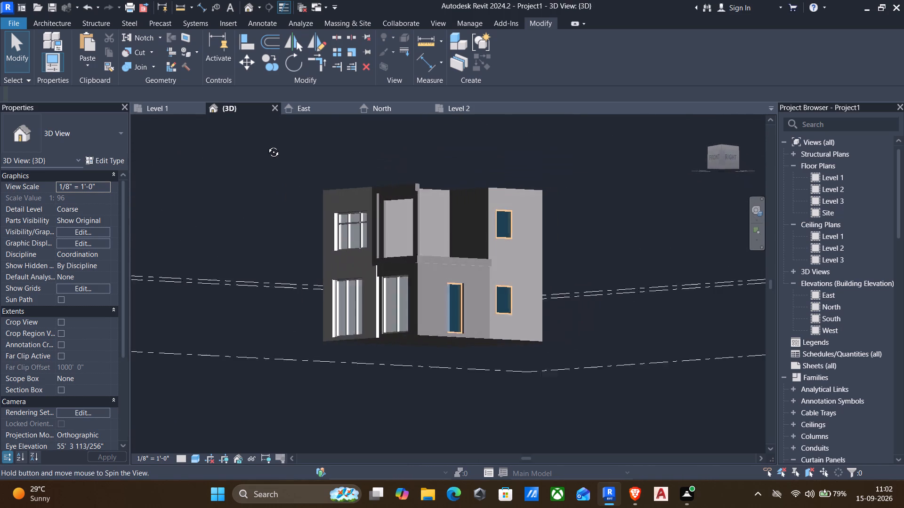
{"action": "middle_click_drag", "start_coordinate": [266, 145], "coordinate": [195, 178], "text": "shift"}
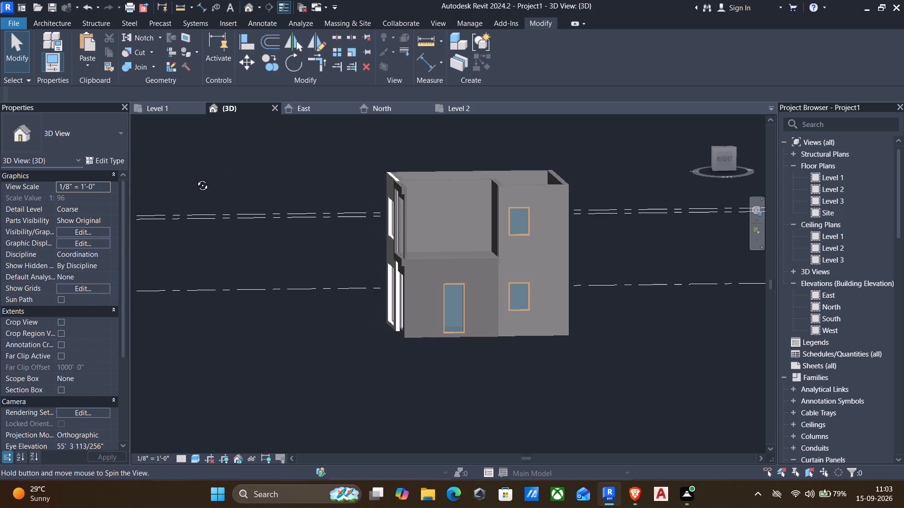
{"action": "middle_click_drag", "start_coordinate": [195, 178], "coordinate": [148, 200], "text": "shift"}
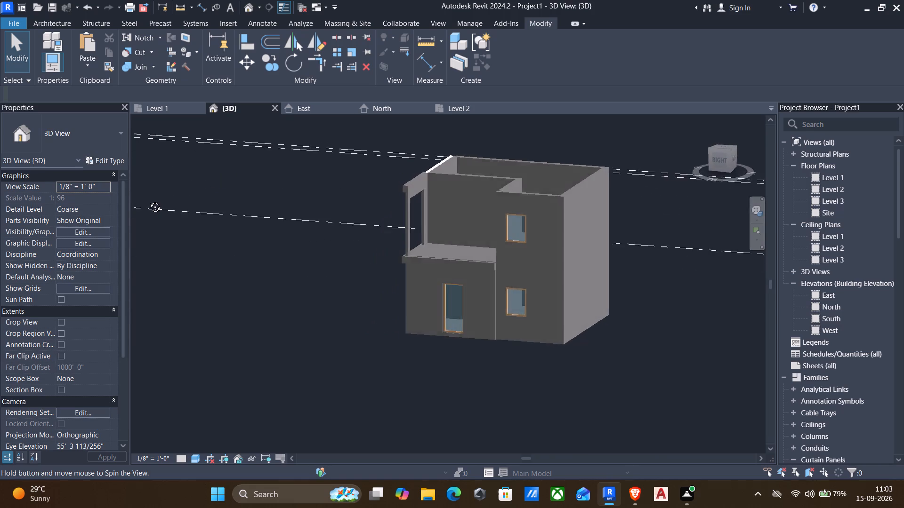
{"action": "middle_click_drag", "start_coordinate": [148, 200], "coordinate": [142, 201], "text": "shift"}
{"action": "middle_click_drag", "start_coordinate": [387, 214], "coordinate": [423, 204], "text": "shift"}
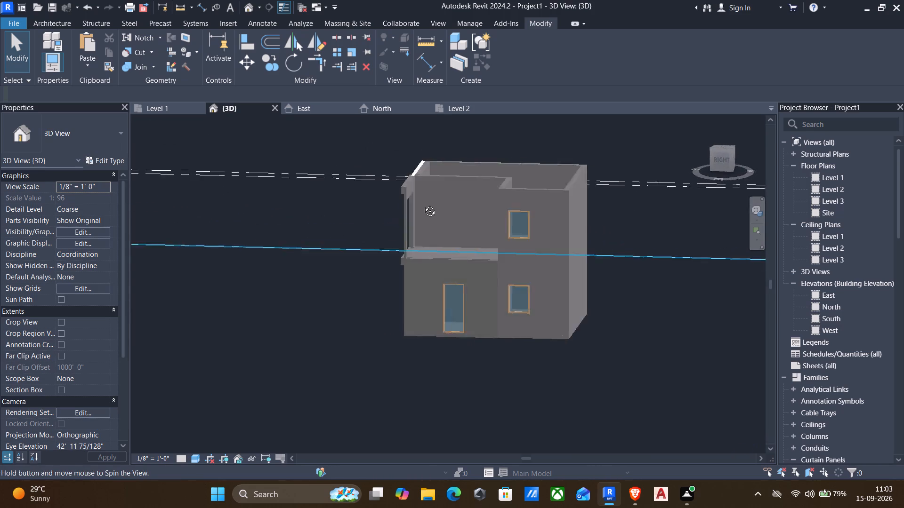
{"action": "middle_click_drag", "start_coordinate": [423, 204], "coordinate": [490, 199], "text": "shift"}
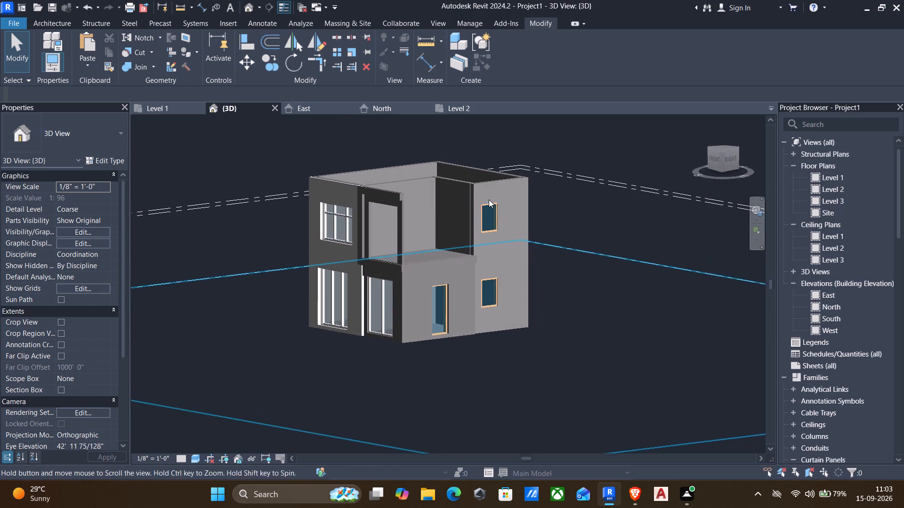
{"action": "scroll", "coordinate": [476, 189], "scroll_direction": "up", "scroll_amount": 4}
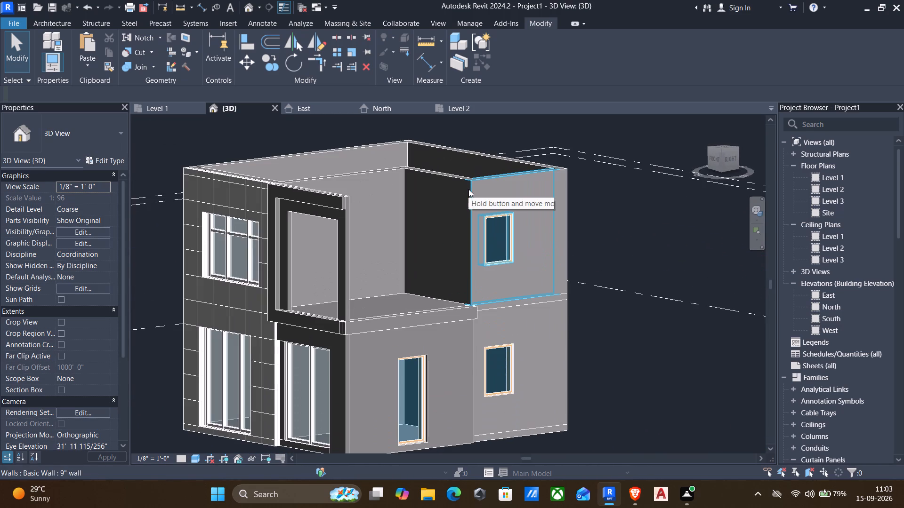
{"action": "key", "text": "Escape"}
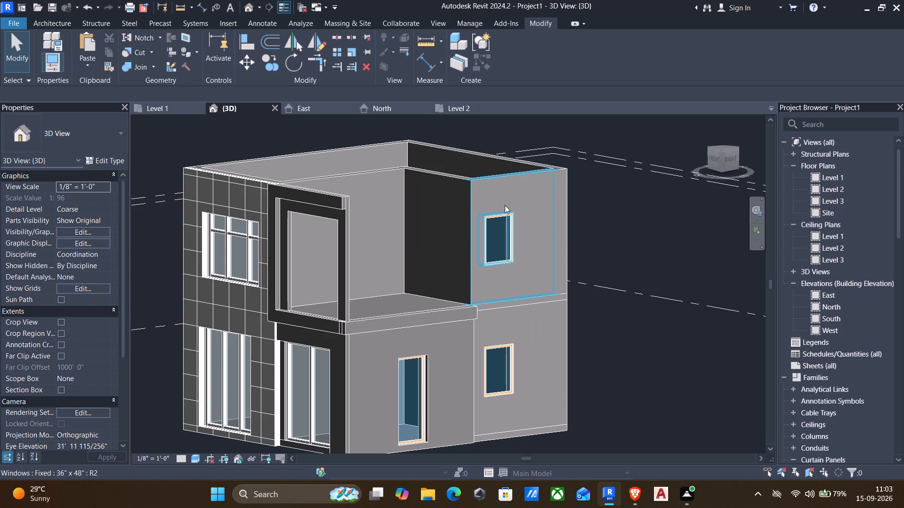
{"action": "middle_click_drag", "start_coordinate": [501, 205], "coordinate": [428, 218], "text": "shift"}
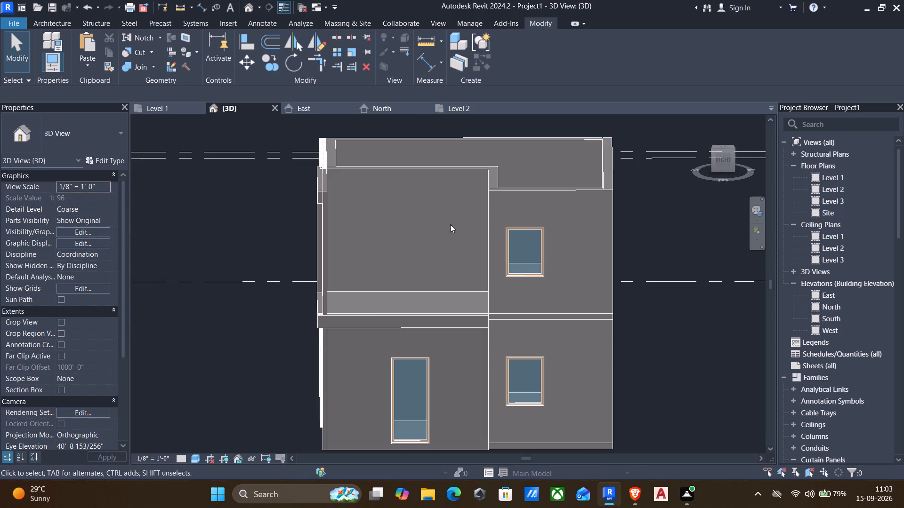
{"action": "middle_click_drag", "start_coordinate": [434, 224], "coordinate": [490, 206], "text": "shift"}
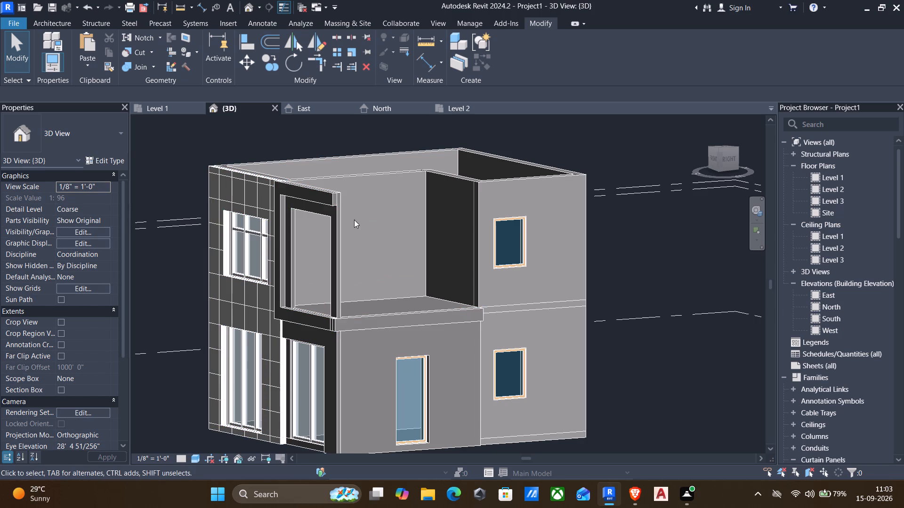
{"action": "middle_click_drag", "start_coordinate": [375, 213], "coordinate": [318, 220], "text": "shift"}
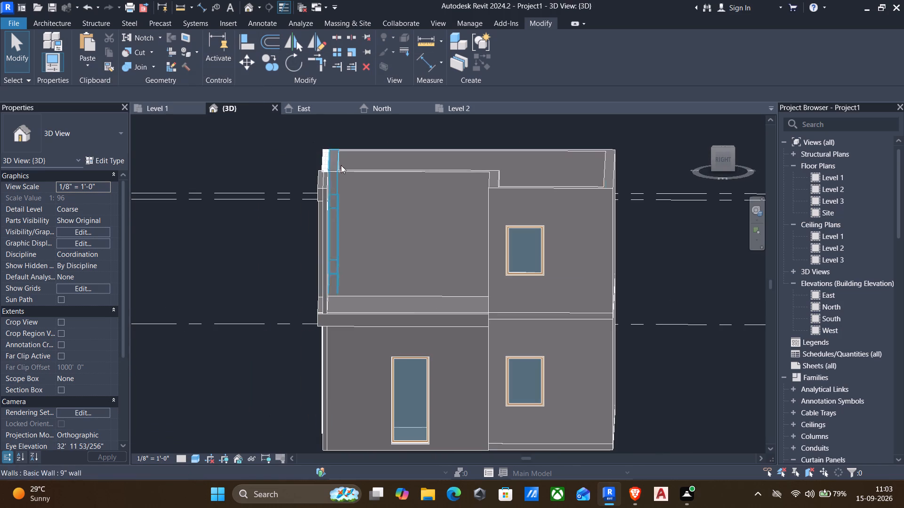
Reopen the in-place facade cladding model for editing.
{"action": "left_click", "coordinate": [322, 190]}
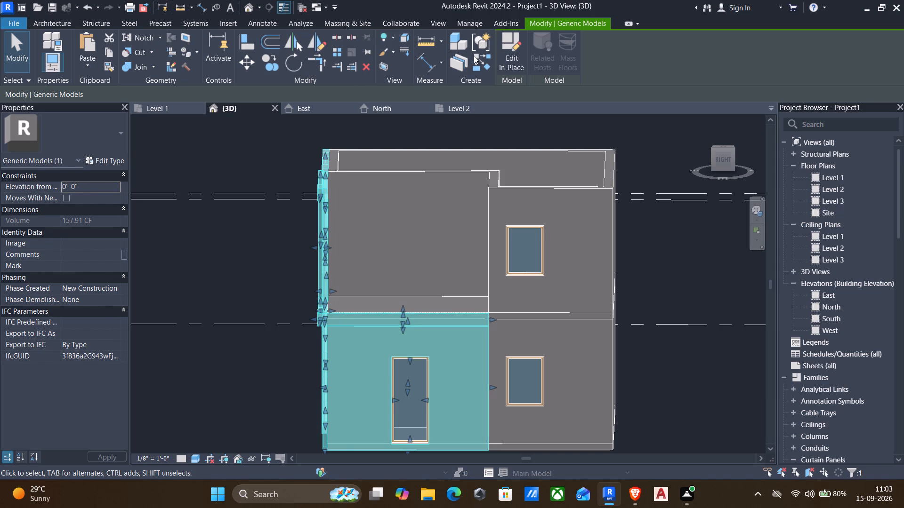
{"action": "left_click", "coordinate": [504, 58]}
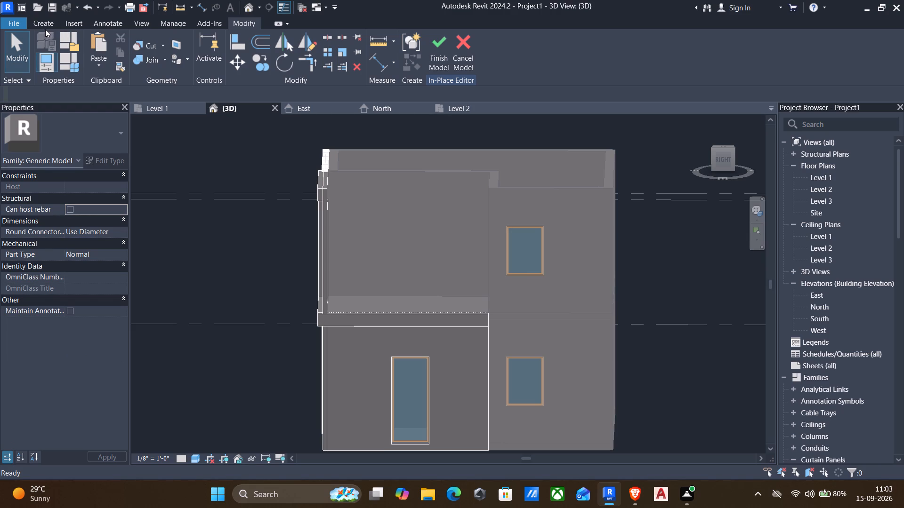
Create a 0' 9" solid extrusion on the upper frame's side face from a rectangle about 14' 0" by 1' 1", running back to the rear block's wall.
{"action": "left_click", "coordinate": [34, 21]}
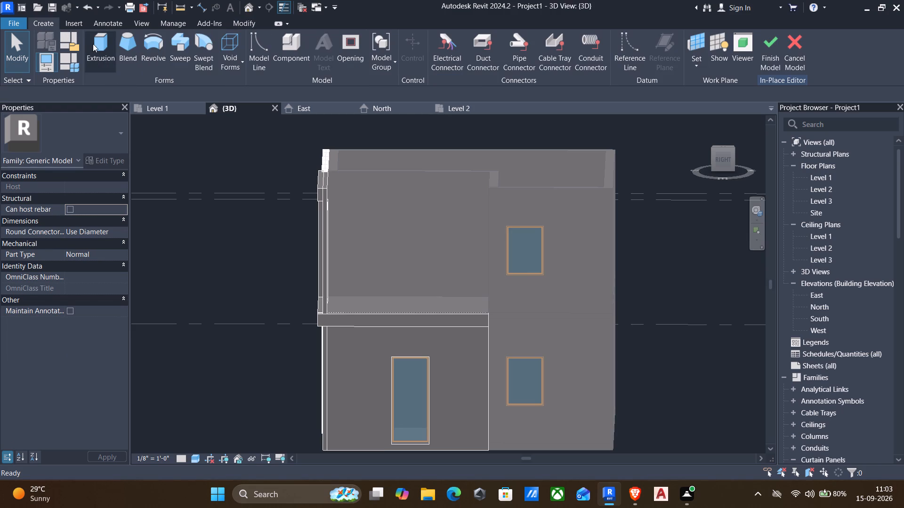
{"action": "left_click", "coordinate": [94, 44]}
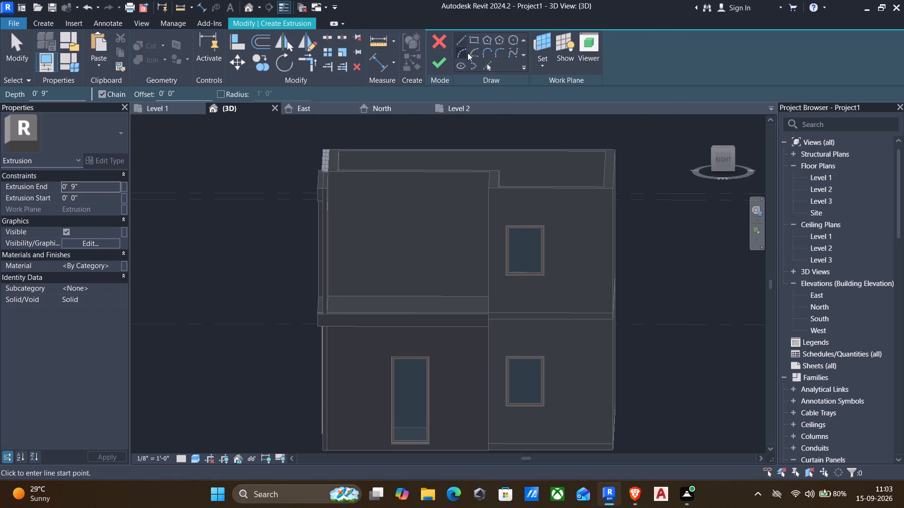
{"action": "left_click", "coordinate": [543, 66]}
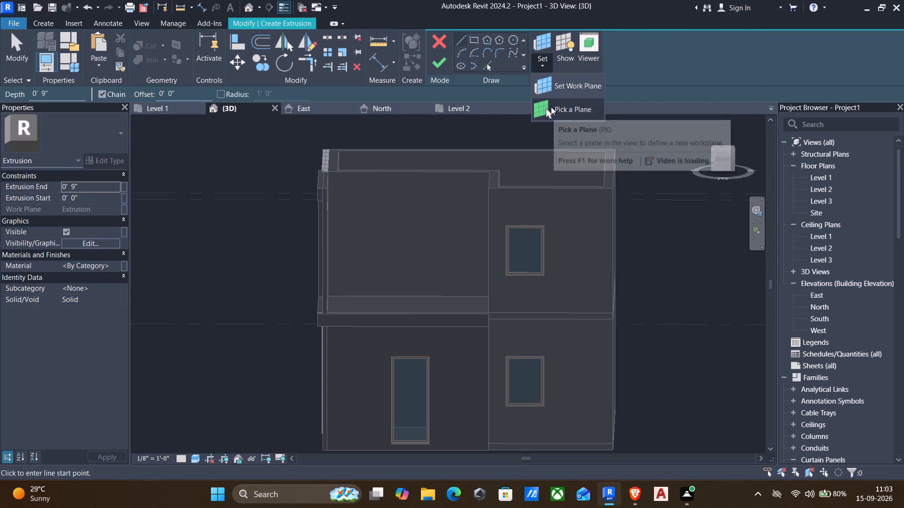
{"action": "left_click", "coordinate": [551, 107]}
{"action": "scroll", "coordinate": [339, 210], "scroll_direction": "up", "scroll_amount": 5}
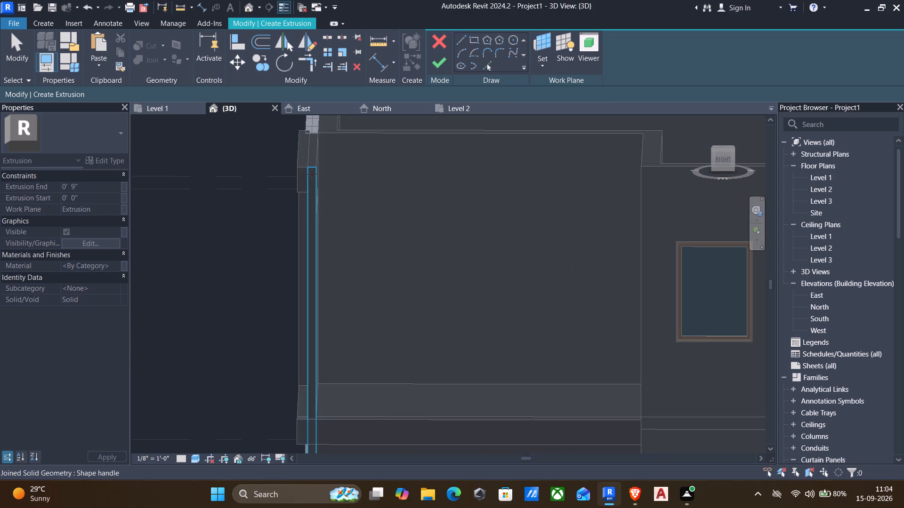
{"action": "left_click", "coordinate": [311, 173]}
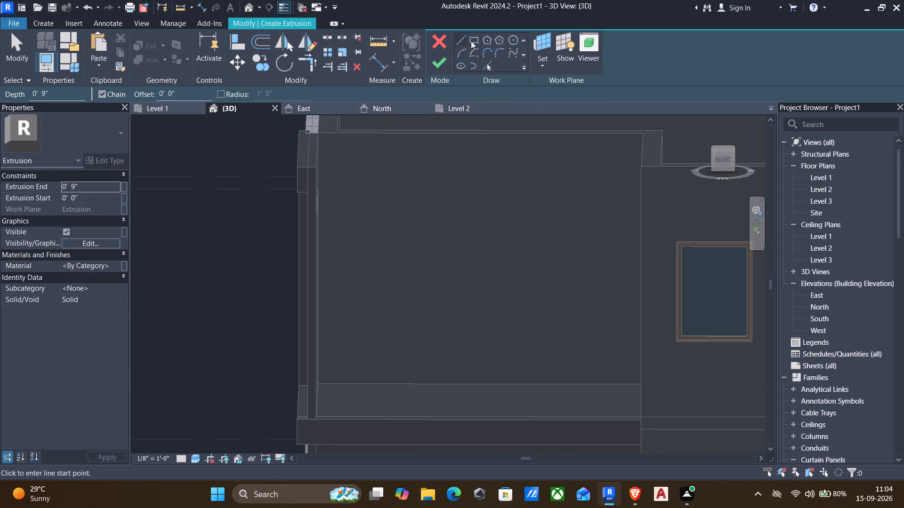
{"action": "left_click", "coordinate": [471, 38]}
{"action": "scroll", "coordinate": [317, 164], "scroll_direction": "up", "scroll_amount": 3}
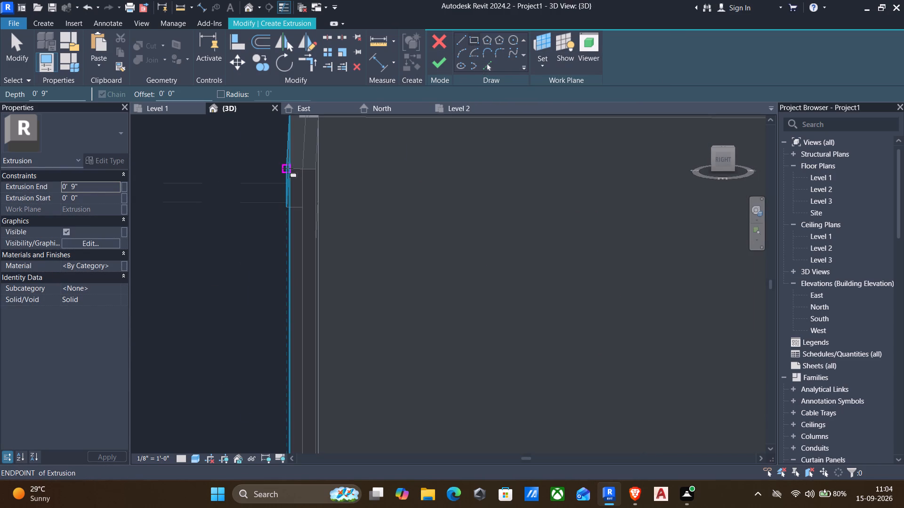
{"action": "left_click", "coordinate": [290, 173]}
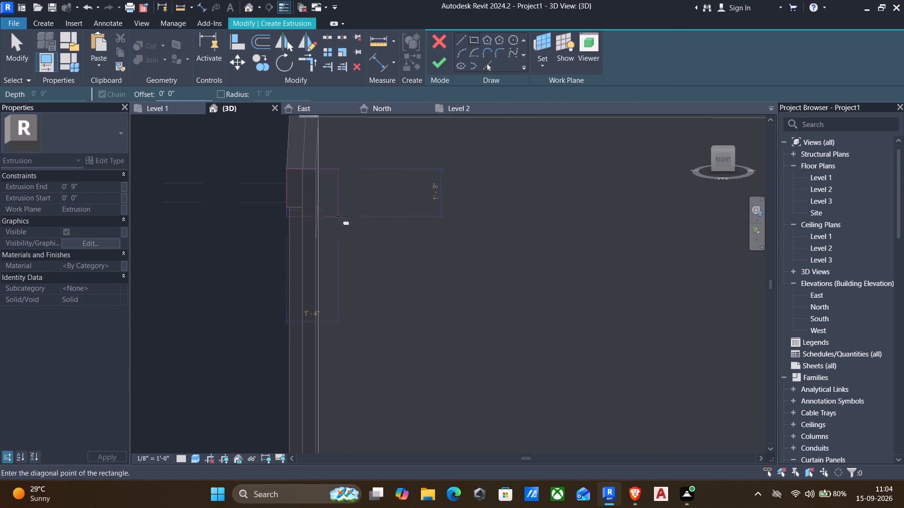
{"action": "scroll", "coordinate": [352, 219], "scroll_direction": "down", "scroll_amount": 2}
{"action": "scroll", "coordinate": [420, 217], "scroll_direction": "down", "scroll_amount": 1}
{"action": "middle_click_drag", "start_coordinate": [435, 225], "coordinate": [321, 225]}
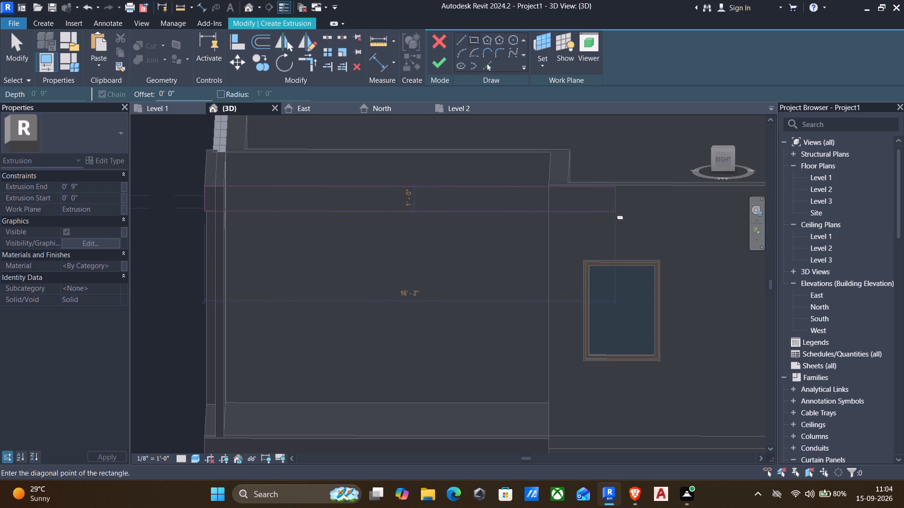
{"action": "left_click", "coordinate": [561, 213]}
{"action": "key", "text": "Escape"}
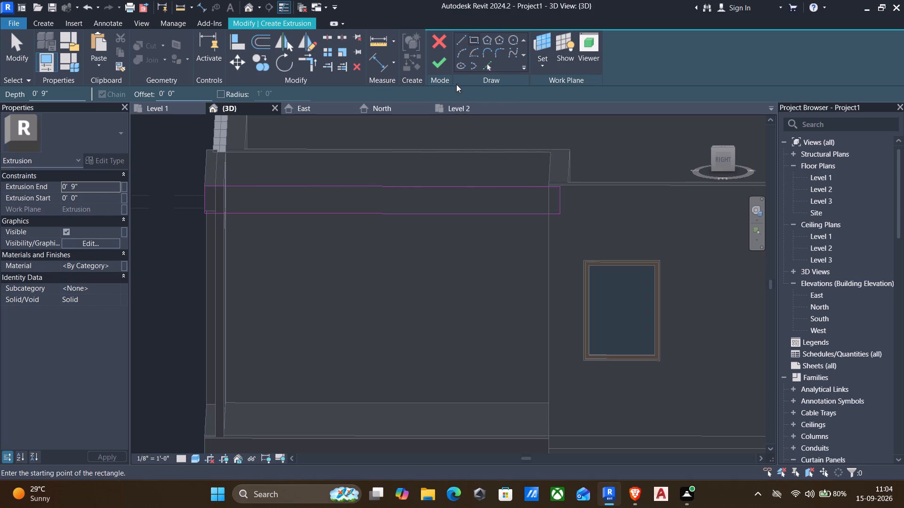
{"action": "left_click", "coordinate": [436, 67]}
Examine the side beam over the terrace and its overlap with the rear block from above, below and the right side.
{"action": "middle_click_drag", "start_coordinate": [280, 236], "coordinate": [301, 232], "text": "shift"}
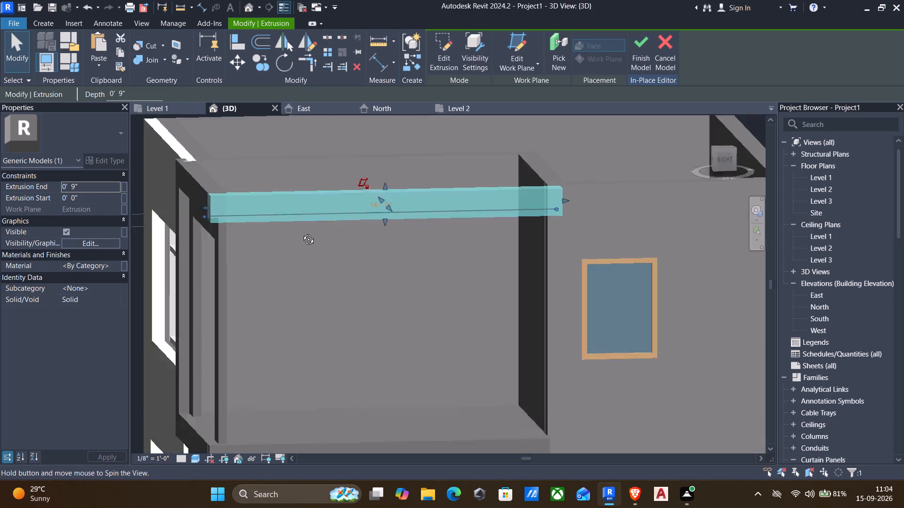
{"action": "middle_click_drag", "start_coordinate": [301, 232], "coordinate": [383, 289], "text": "shift"}
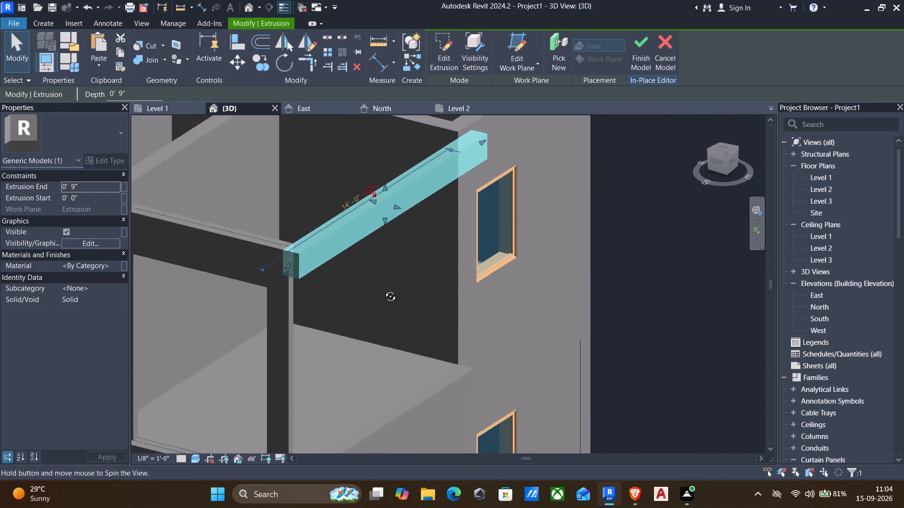
{"action": "middle_click_drag", "start_coordinate": [383, 289], "coordinate": [325, 247], "text": "shift"}
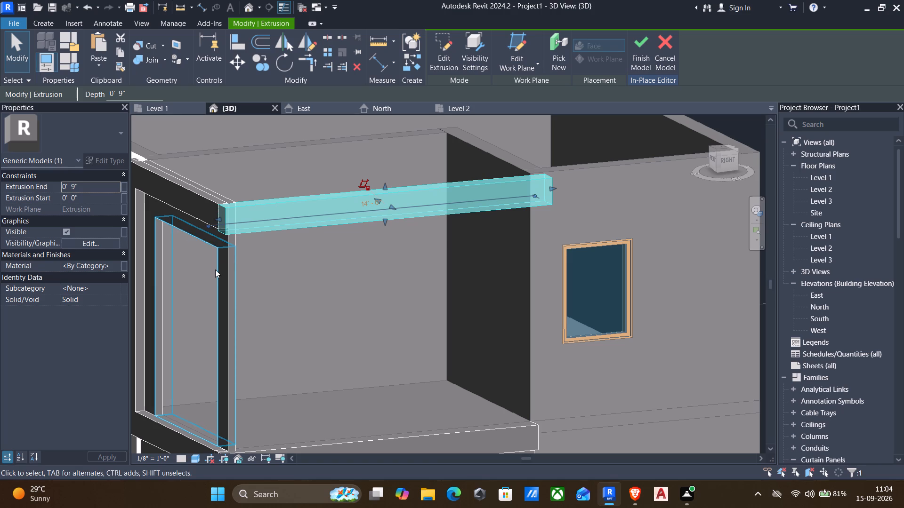
{"action": "scroll", "coordinate": [221, 272], "scroll_direction": "down", "scroll_amount": 2}
{"action": "key", "text": "Escape"}
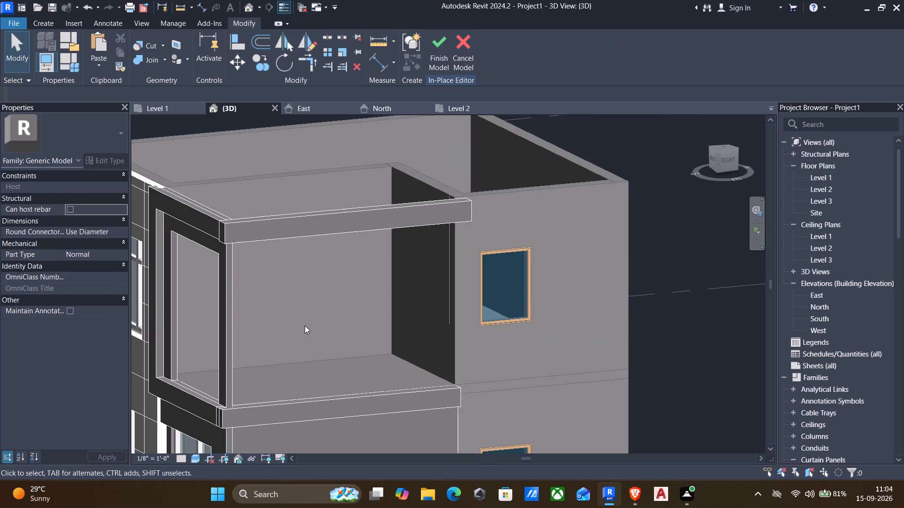
{"action": "middle_click_drag", "start_coordinate": [333, 331], "coordinate": [414, 224], "text": "shift"}
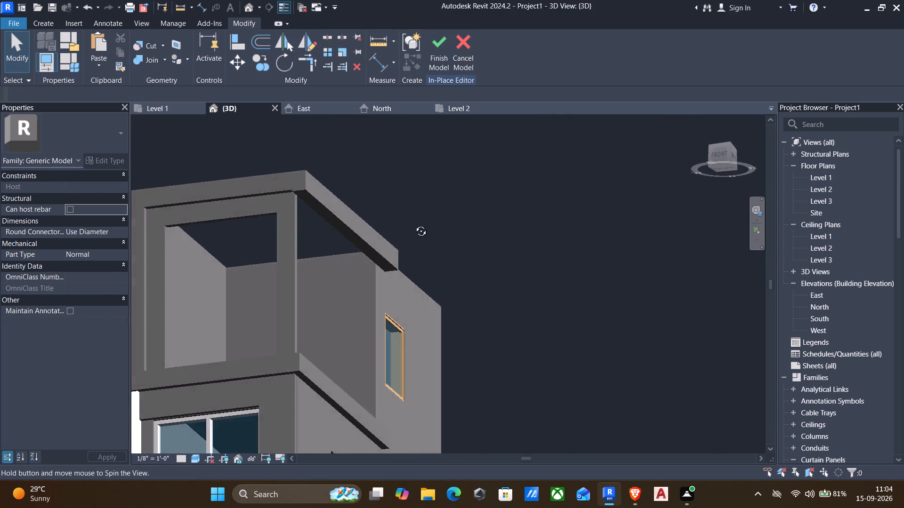
{"action": "middle_click_drag", "start_coordinate": [414, 224], "coordinate": [309, 281], "text": "shift"}
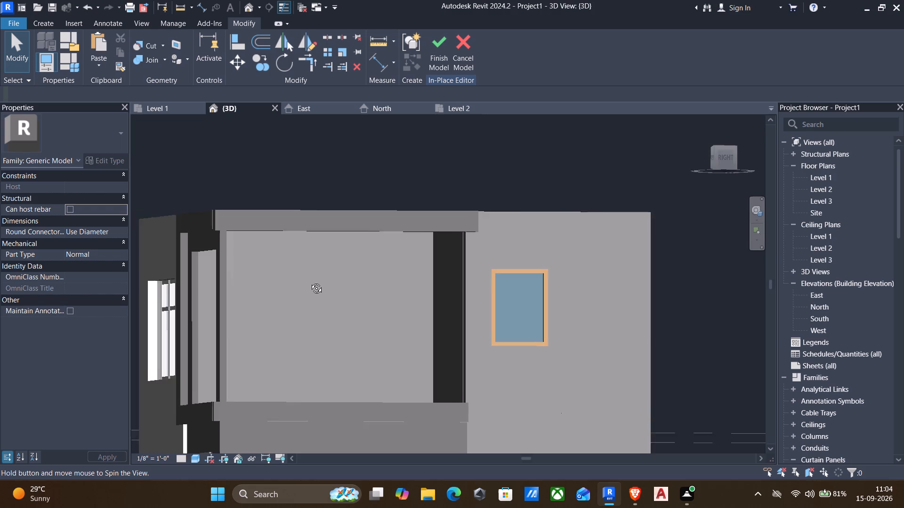
{"action": "middle_click_drag", "start_coordinate": [309, 281], "coordinate": [291, 270], "text": "shift"}
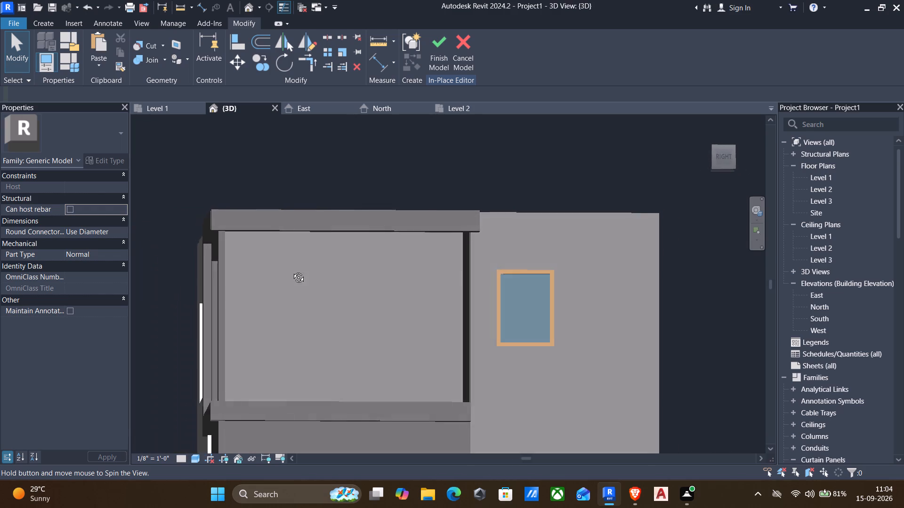
{"action": "middle_click_drag", "start_coordinate": [291, 270], "coordinate": [271, 286], "text": "shift"}
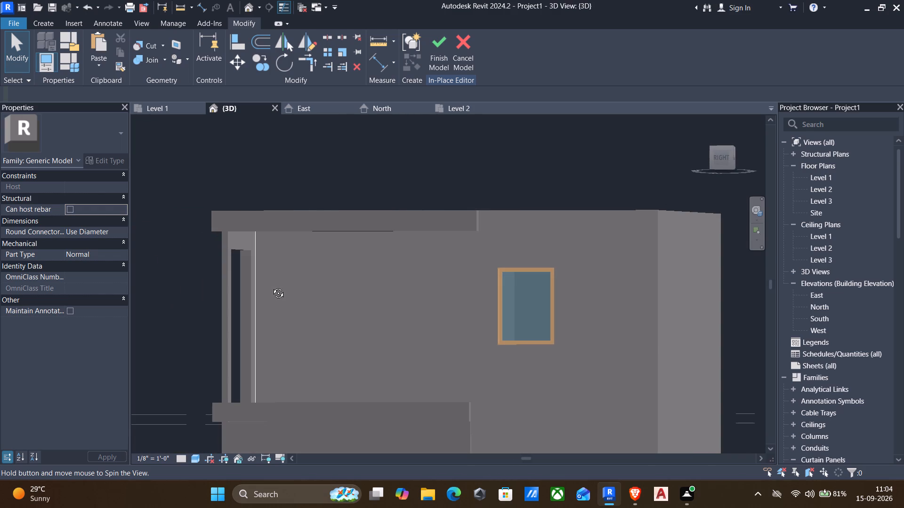
Create a 0' 9" solid extrusion on the frame's side face from a rectangle about 13' 2" by 1' 0" directly beneath the upper side beam.
{"action": "middle_click_drag", "start_coordinate": [271, 286], "coordinate": [264, 294], "text": "shift"}
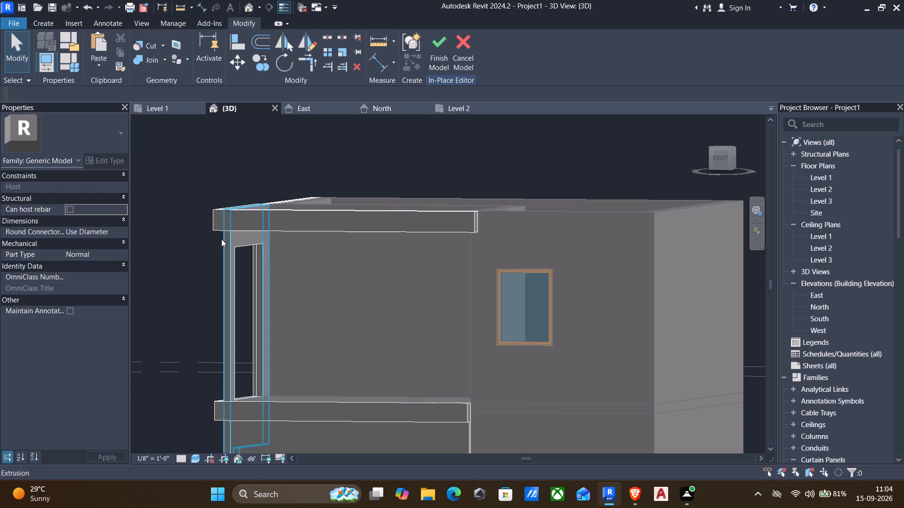
{"action": "left_click", "coordinate": [226, 268]}
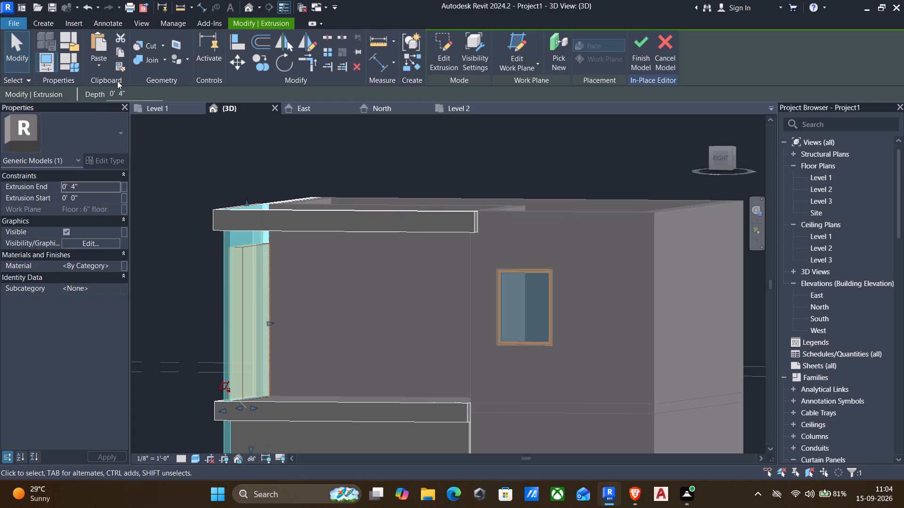
{"action": "type", "text": "cs"}
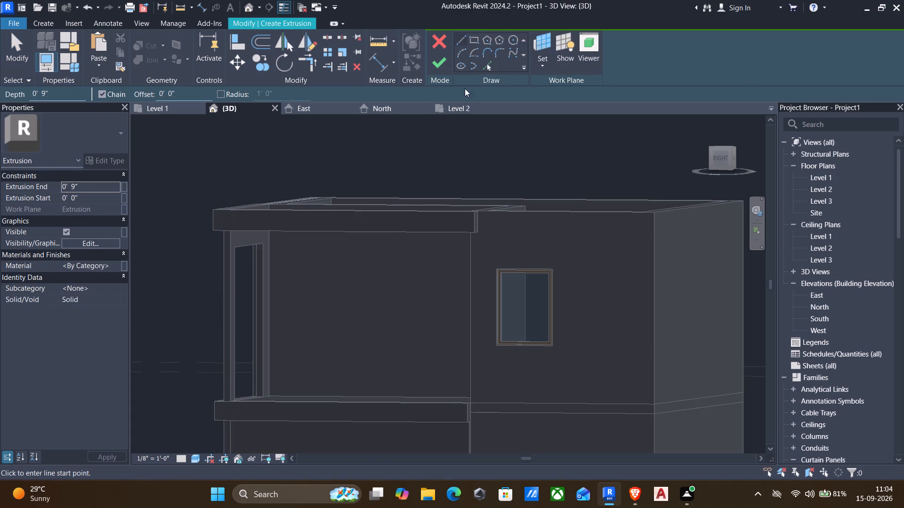
{"action": "left_click", "coordinate": [544, 66]}
{"action": "left_click", "coordinate": [554, 109]}
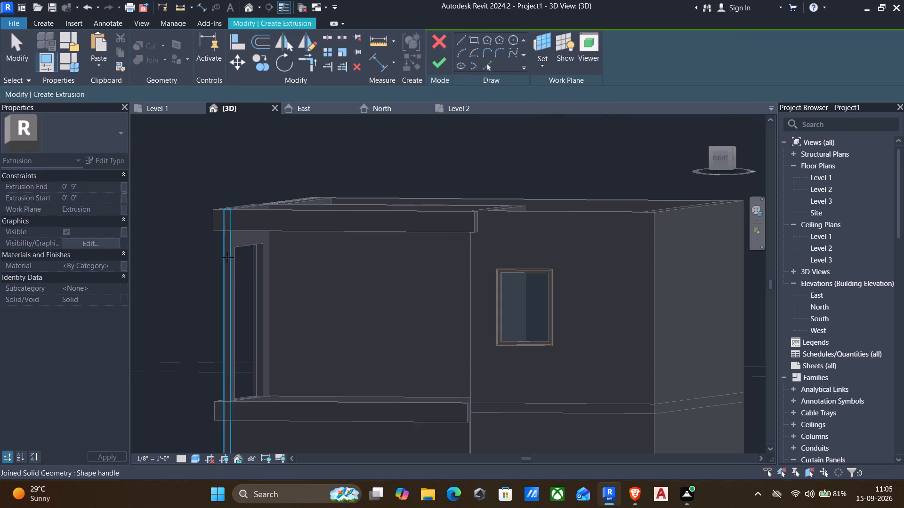
{"action": "left_click", "coordinate": [225, 255]}
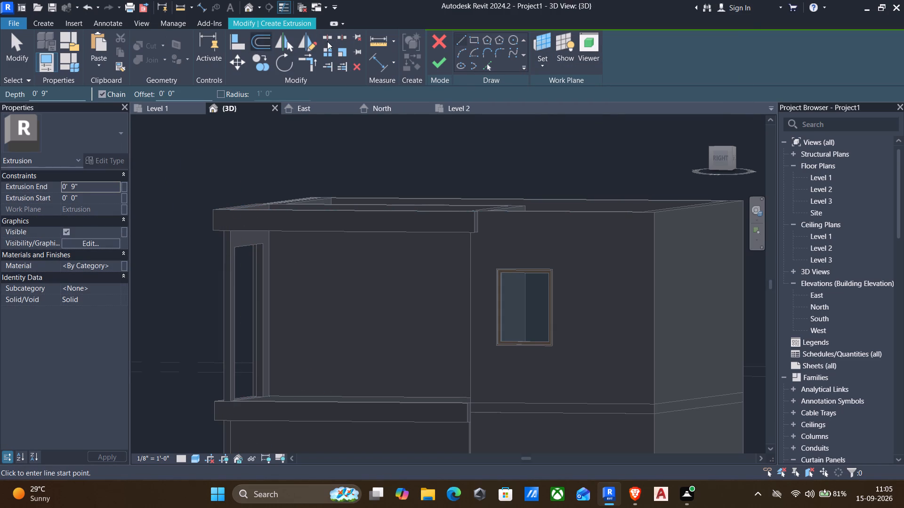
{"action": "left_click", "coordinate": [470, 40]}
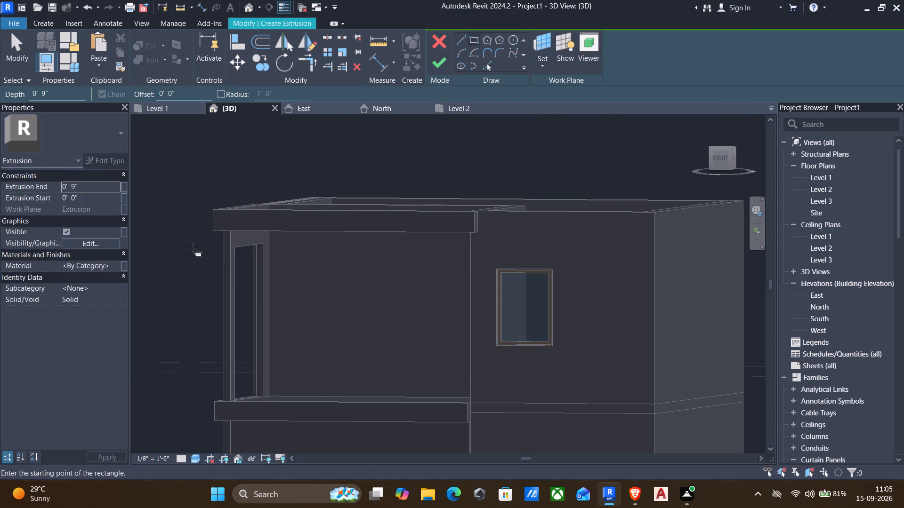
{"action": "middle_click_drag", "start_coordinate": [198, 250], "coordinate": [208, 242], "text": "shift"}
{"action": "scroll", "coordinate": [208, 242], "scroll_direction": "up", "scroll_amount": 4}
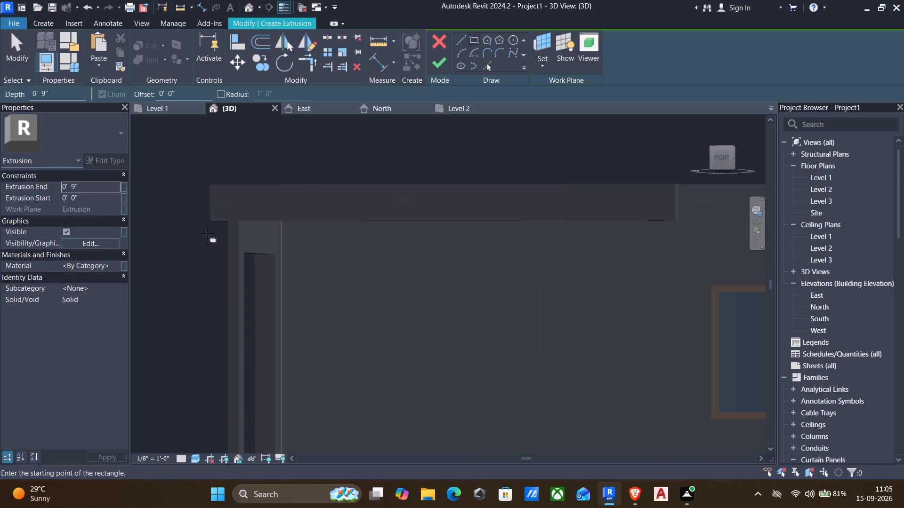
{"action": "scroll", "coordinate": [221, 228], "scroll_direction": "up", "scroll_amount": 3}
{"action": "left_click", "coordinate": [228, 221]}
{"action": "scroll", "coordinate": [261, 271], "scroll_direction": "down", "scroll_amount": 1}
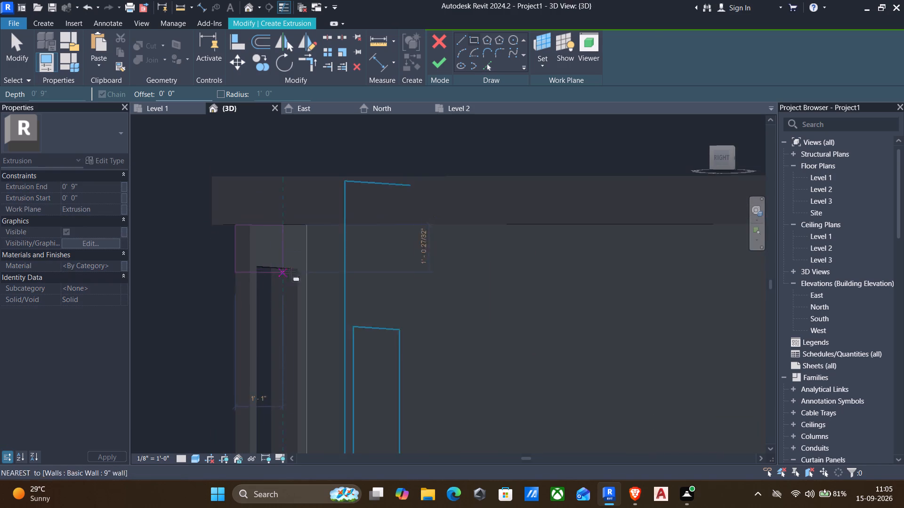
{"action": "scroll", "coordinate": [346, 269], "scroll_direction": "down", "scroll_amount": 3}
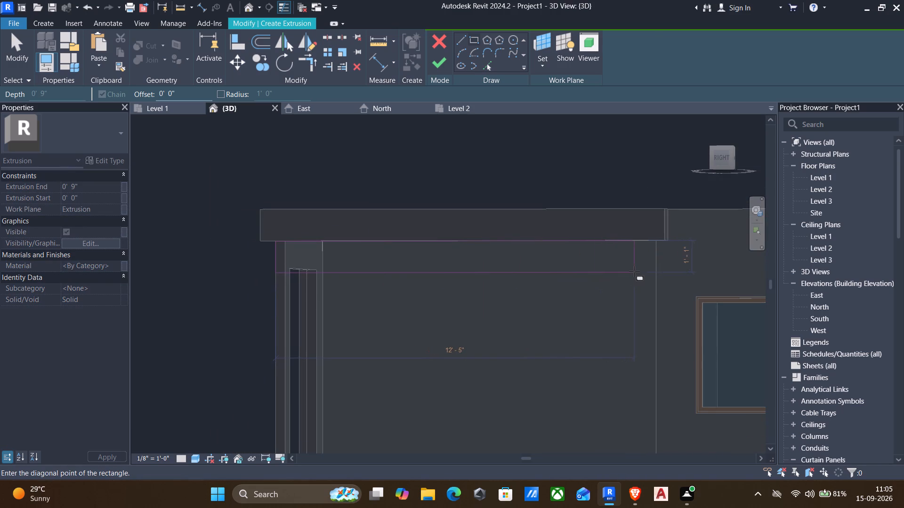
{"action": "left_click", "coordinate": [652, 269]}
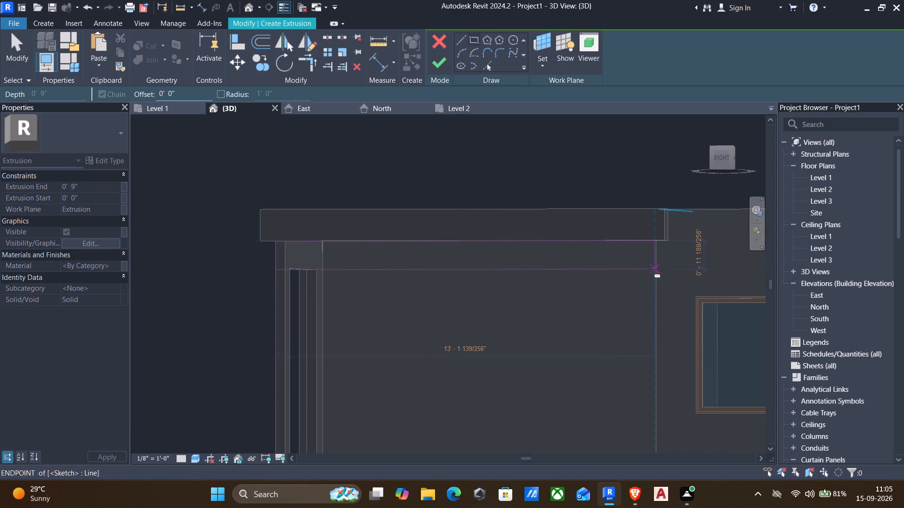
{"action": "key", "text": "Escape"}
{"action": "middle_click_drag", "start_coordinate": [498, 309], "coordinate": [595, 311], "text": "shift"}
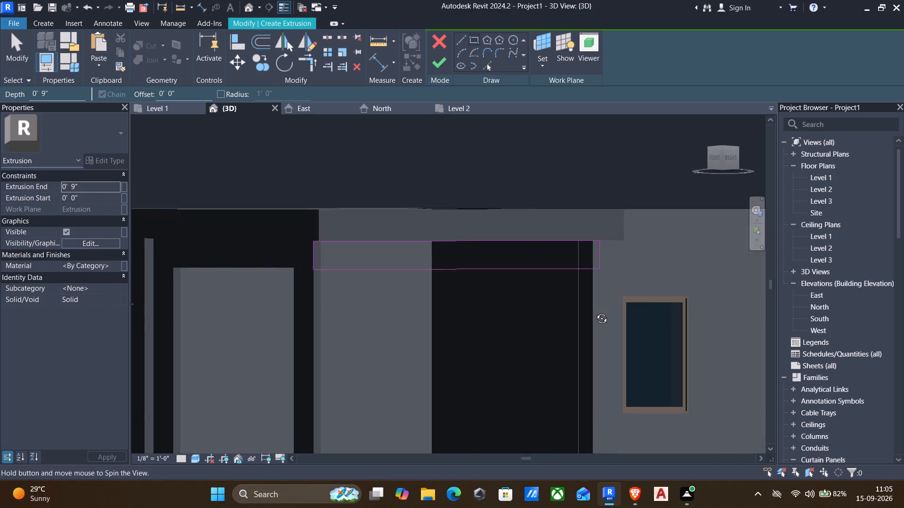
{"action": "middle_click_drag", "start_coordinate": [595, 311], "coordinate": [595, 311], "text": "shift"}
{"action": "left_click", "coordinate": [437, 69]}
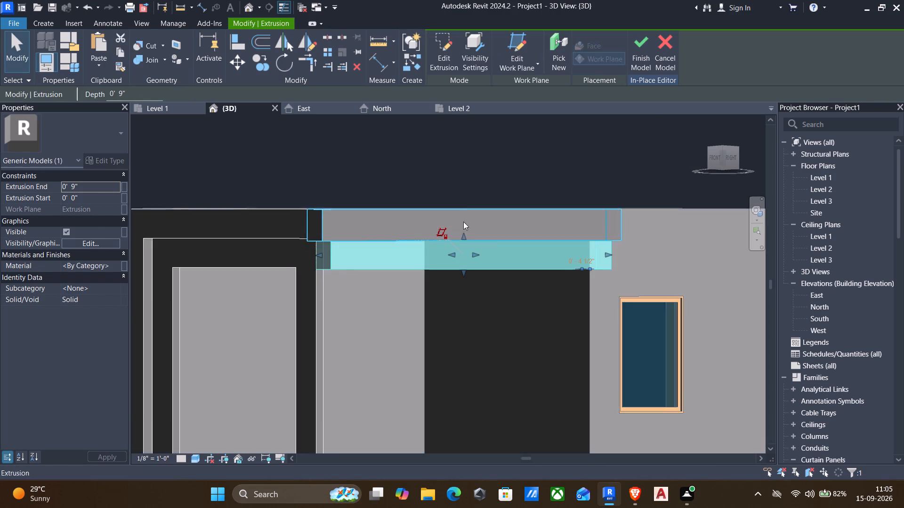
Set the new lower side beam's extrusion end to 4".
{"action": "scroll", "coordinate": [463, 227], "scroll_direction": "down", "scroll_amount": 1}
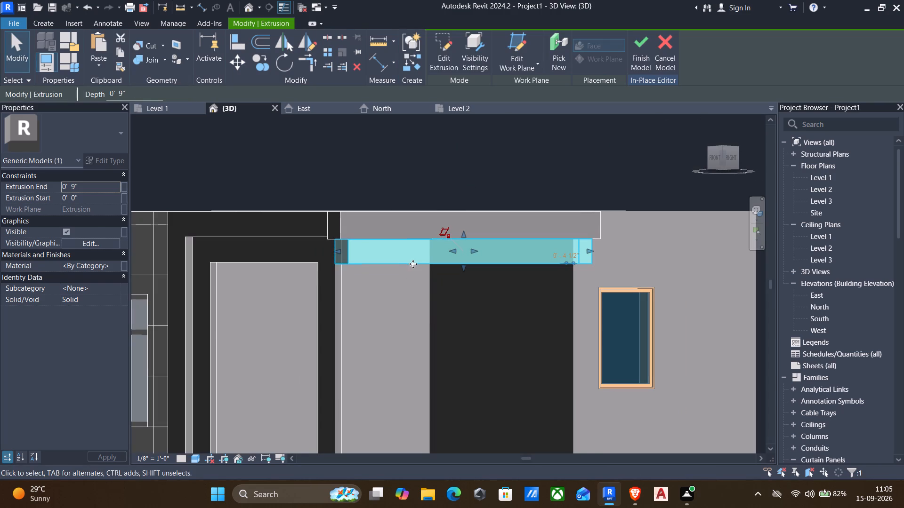
{"action": "left_click", "coordinate": [106, 187]}
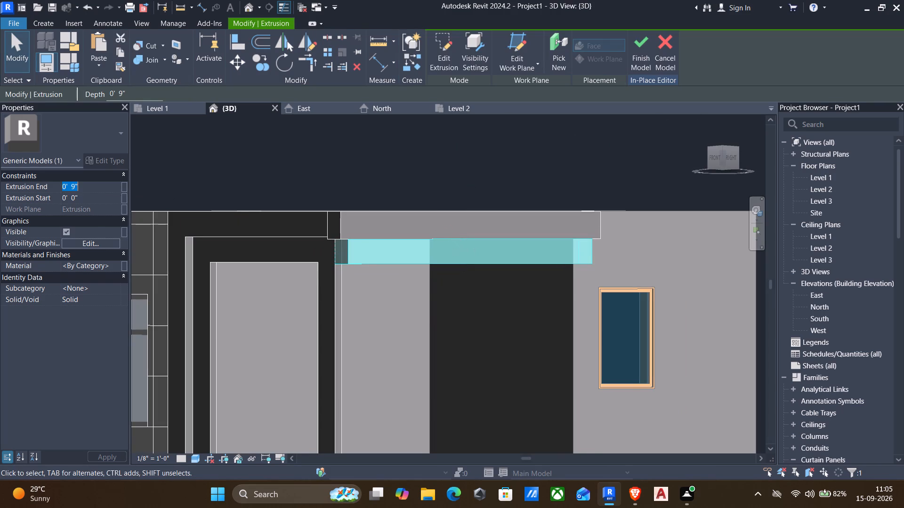
{"action": "key", "text": "6"}
{"action": "key", "text": "BackSpace"}
{"action": "key", "text": "BackSpace"}
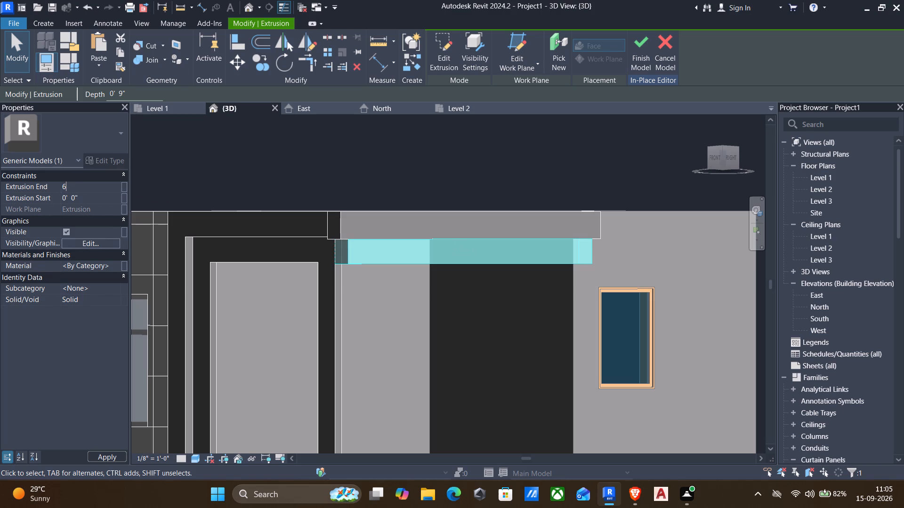
{"action": "key", "text": "4"}
{"action": "key", "text": "shift+quotedbl"}
{"action": "key", "text": "Return"}
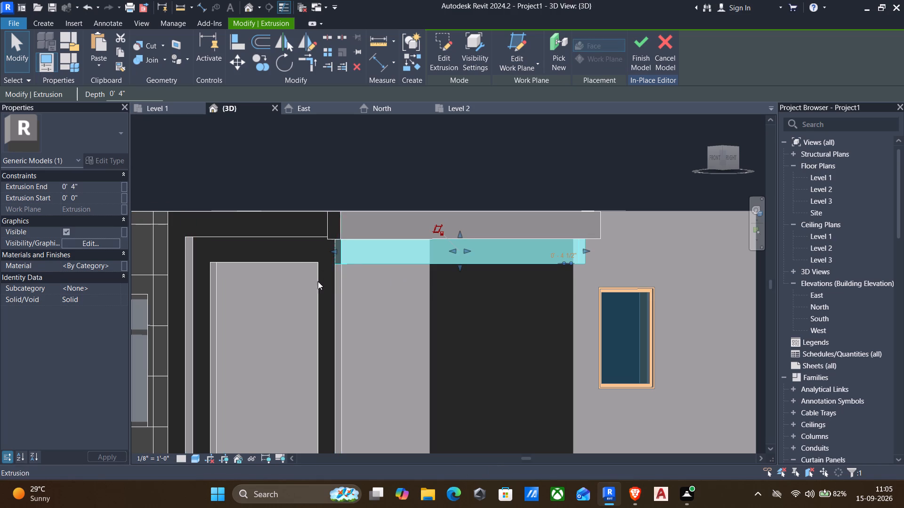
{"action": "middle_click_drag", "start_coordinate": [319, 282], "coordinate": [374, 253], "text": "shift"}
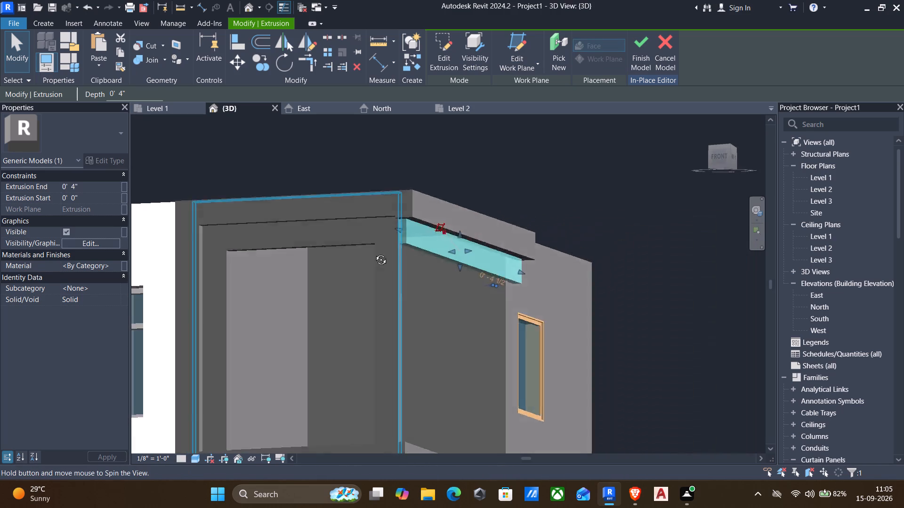
{"action": "middle_click_drag", "start_coordinate": [374, 253], "coordinate": [371, 274], "text": "shift"}
{"action": "key", "text": "Escape"}
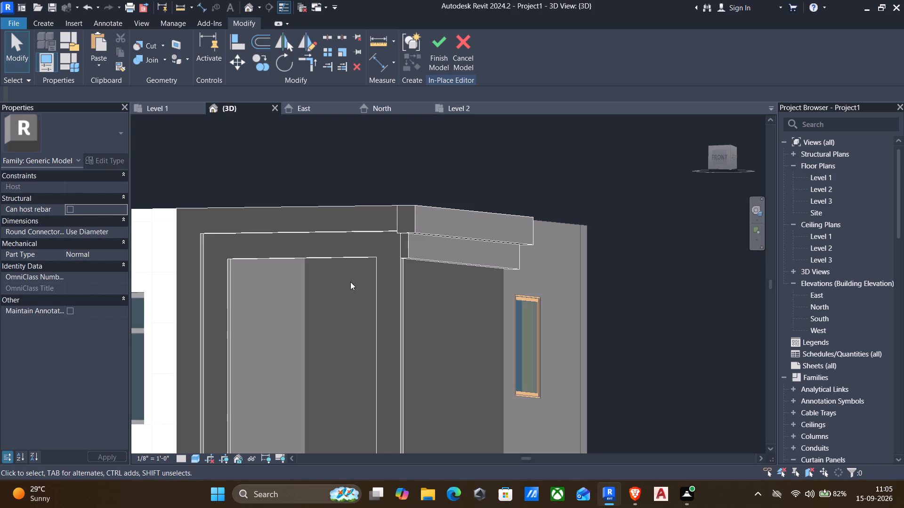
Nudge the lower side beam slightly up and forward along its length, toward the front of the upper frame.
{"action": "scroll", "coordinate": [392, 274], "scroll_direction": "up", "scroll_amount": 3}
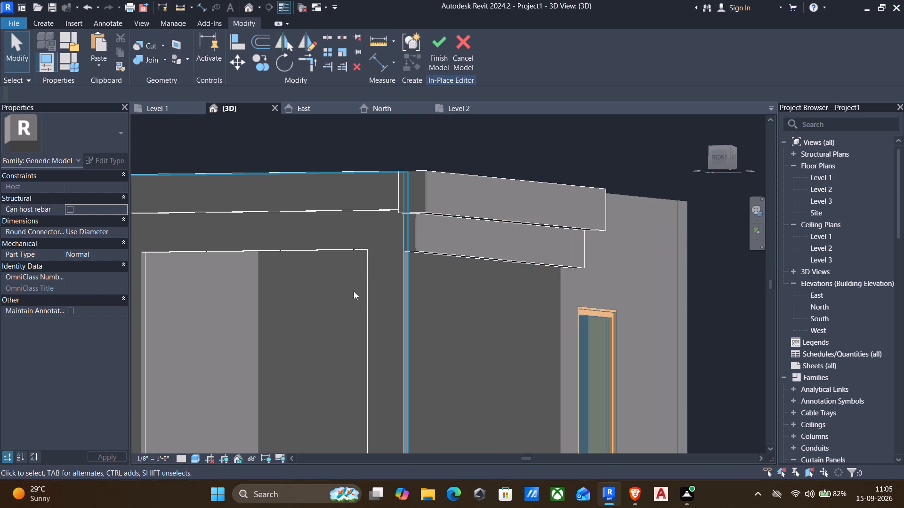
{"action": "middle_click_drag", "start_coordinate": [354, 291], "coordinate": [415, 278], "text": "shift"}
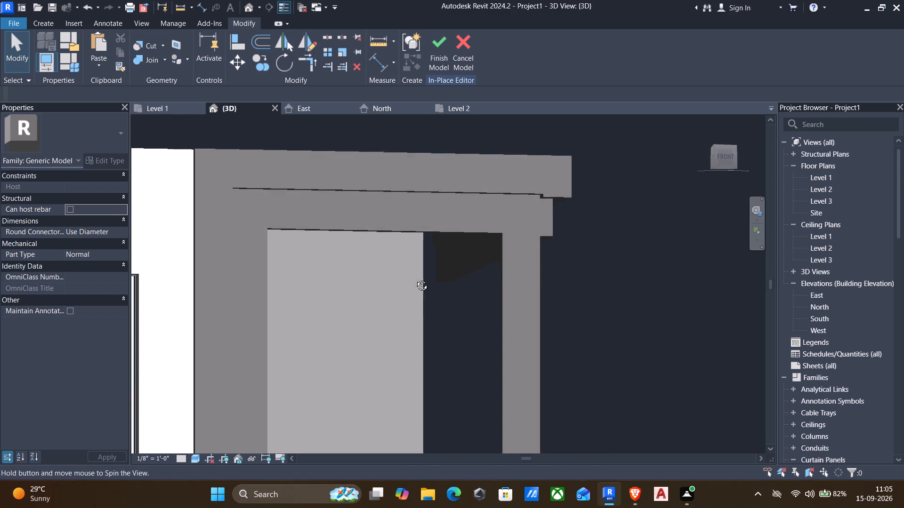
{"action": "middle_click_drag", "start_coordinate": [415, 278], "coordinate": [332, 276], "text": "shift"}
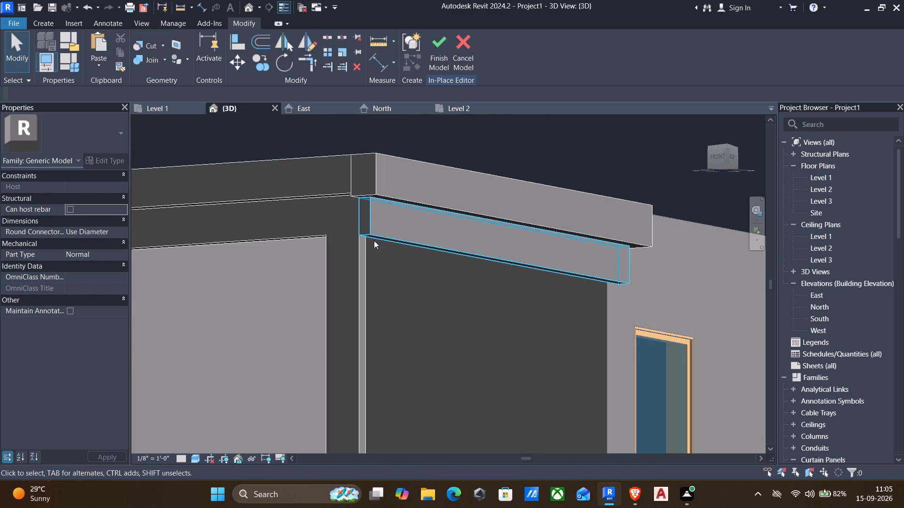
{"action": "left_click", "coordinate": [374, 238]}
{"action": "key", "text": "Down"}
{"action": "key", "text": "Up"}
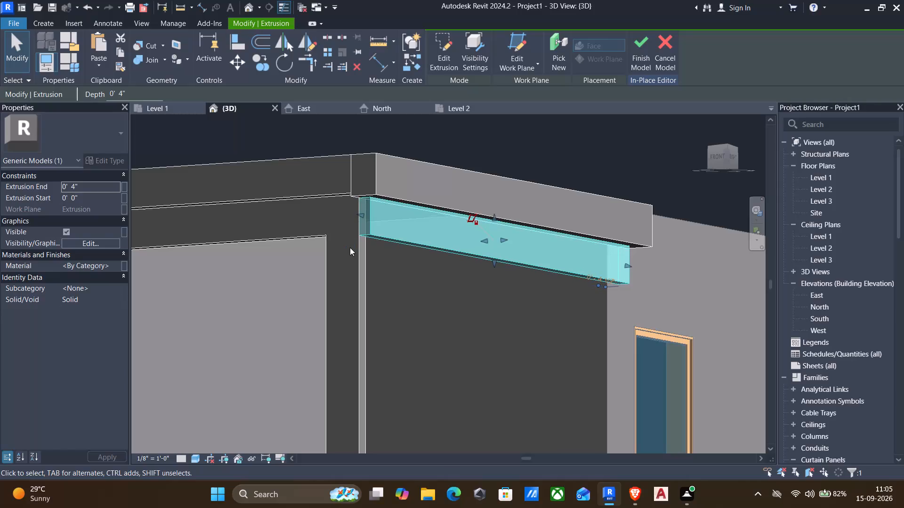
{"action": "key", "text": "Up"}
{"action": "key", "text": "Left"}
{"action": "key", "text": "Left"}
{"action": "key", "text": "Left"}
{"action": "key", "text": "Left"}
{"action": "key", "text": "Left"}
{"action": "key", "text": "Left"}
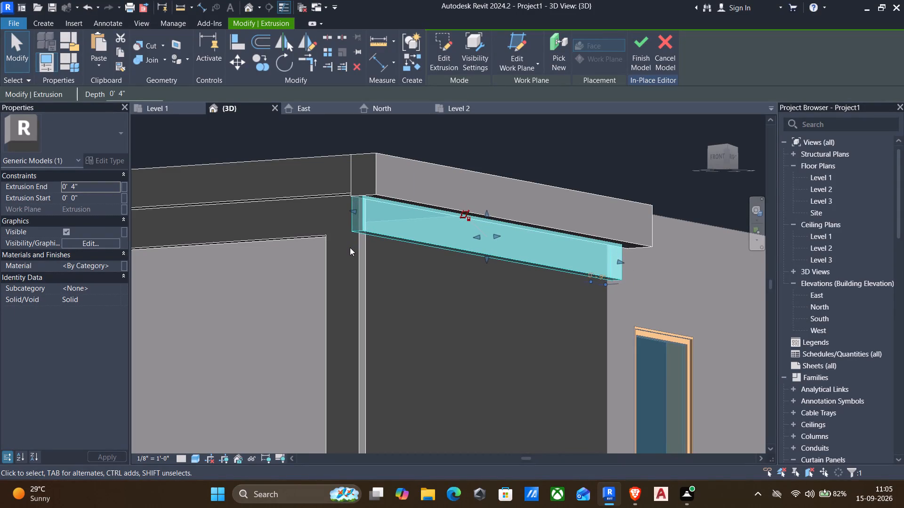
{"action": "key", "text": "Left"}
{"action": "key", "text": "Left"}
{"action": "key", "text": "Left"}
{"action": "key", "text": "Left"}
{"action": "key", "text": "Left"}
{"action": "key", "text": "Left"}
{"action": "key", "text": "Left"}
{"action": "key", "text": "Left"}
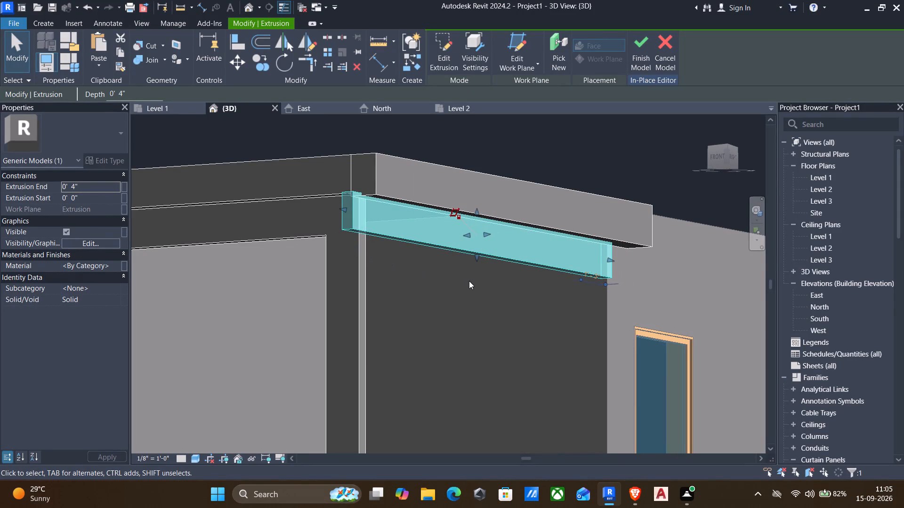
{"action": "key", "text": "Escape"}
Align the lower side beam's rear end with the front-facing side of the rear block's 9" wall.
{"action": "middle_click_drag", "start_coordinate": [622, 321], "coordinate": [566, 331]}
{"action": "middle_click_drag", "start_coordinate": [581, 330], "coordinate": [546, 334], "text": "shift"}
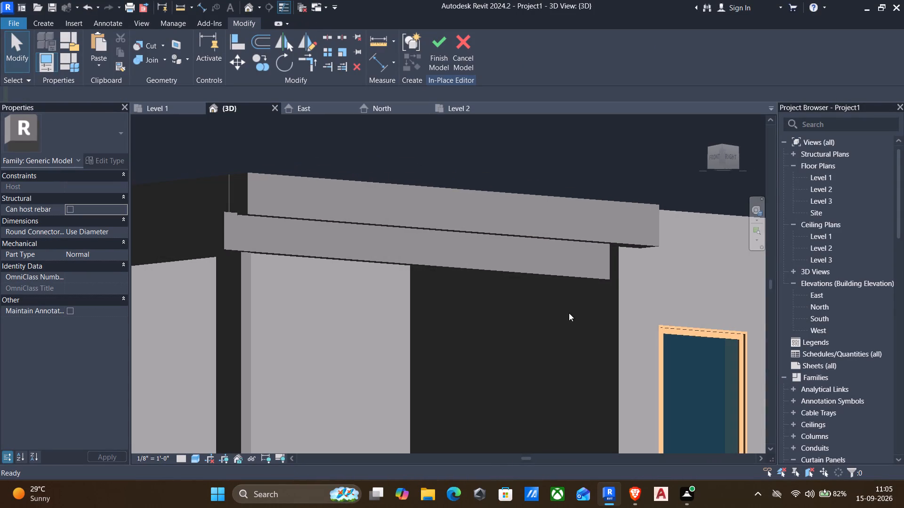
{"action": "scroll", "coordinate": [590, 311], "scroll_direction": "up", "scroll_amount": 3}
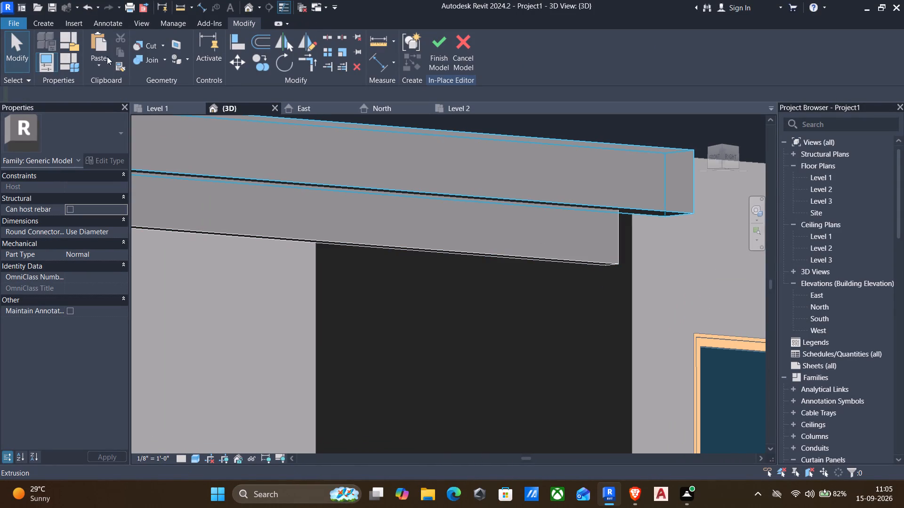
{"action": "left_click", "coordinate": [231, 43]}
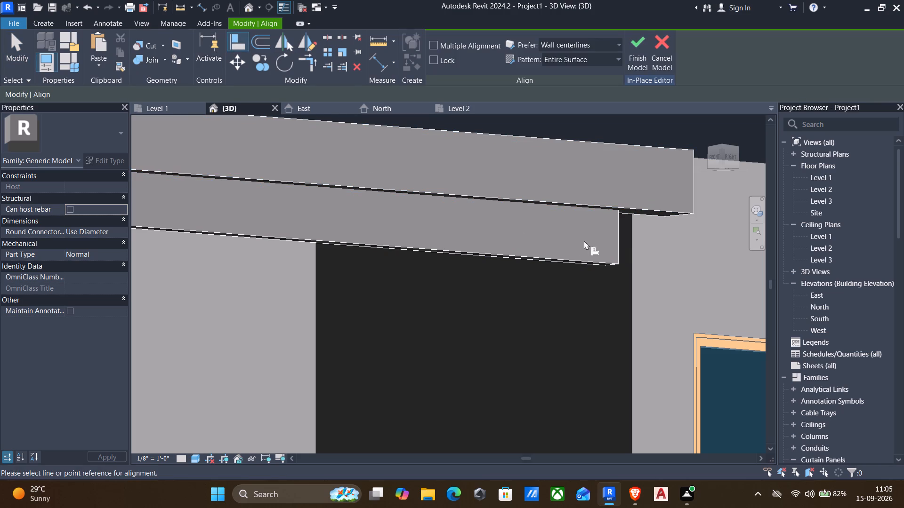
{"action": "scroll", "coordinate": [633, 249], "scroll_direction": "up", "scroll_amount": 3}
{"action": "left_click", "coordinate": [628, 246]}
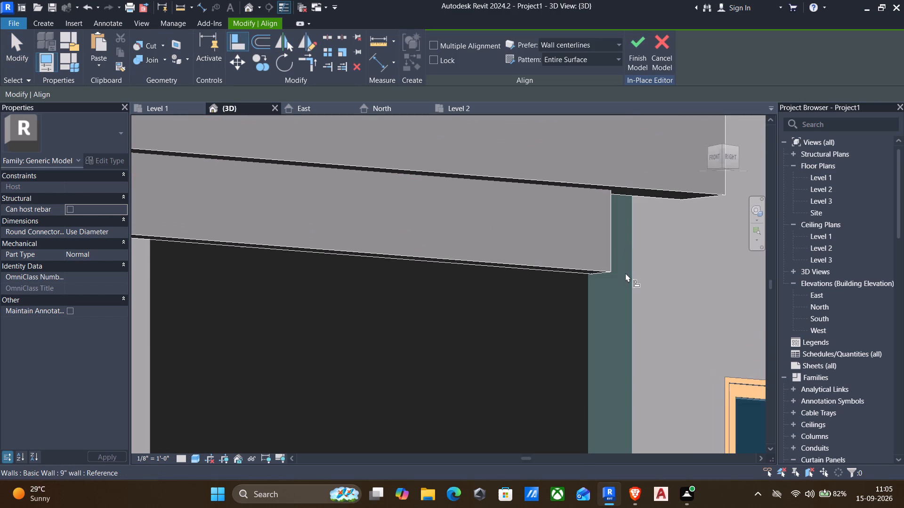
{"action": "middle_click_drag", "start_coordinate": [632, 288], "coordinate": [493, 332], "text": "shift"}
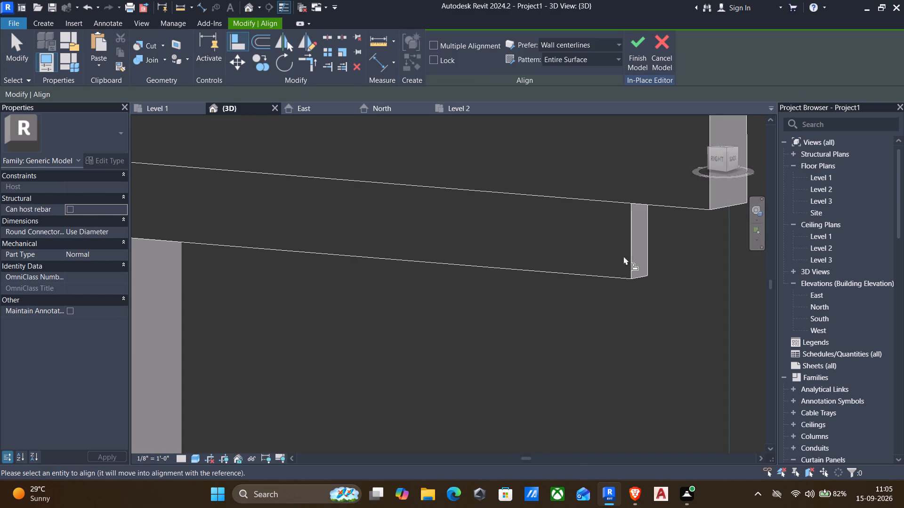
{"action": "left_click", "coordinate": [633, 255]}
{"action": "scroll", "coordinate": [573, 312], "scroll_direction": "down", "scroll_amount": 2}
{"action": "middle_click_drag", "start_coordinate": [565, 320], "coordinate": [574, 319], "text": "shift"}
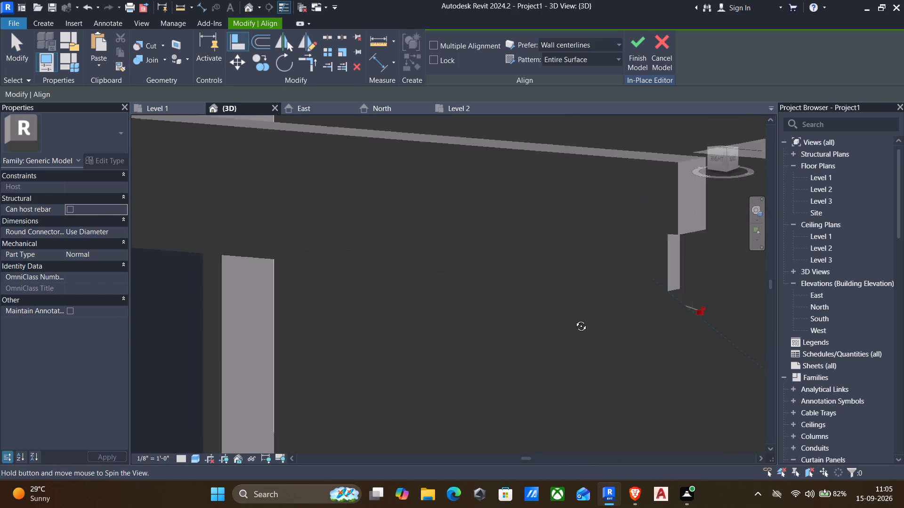
{"action": "middle_click_drag", "start_coordinate": [574, 319], "coordinate": [601, 313], "text": "shift"}
{"action": "scroll", "coordinate": [616, 296], "scroll_direction": "down", "scroll_amount": 2}
{"action": "scroll", "coordinate": [589, 301], "scroll_direction": "down", "scroll_amount": 1, "text": "shift"}
{"action": "middle_click_drag", "start_coordinate": [589, 301], "coordinate": [601, 289], "text": "shift"}
{"action": "scroll", "coordinate": [603, 276], "scroll_direction": "down", "scroll_amount": 3}
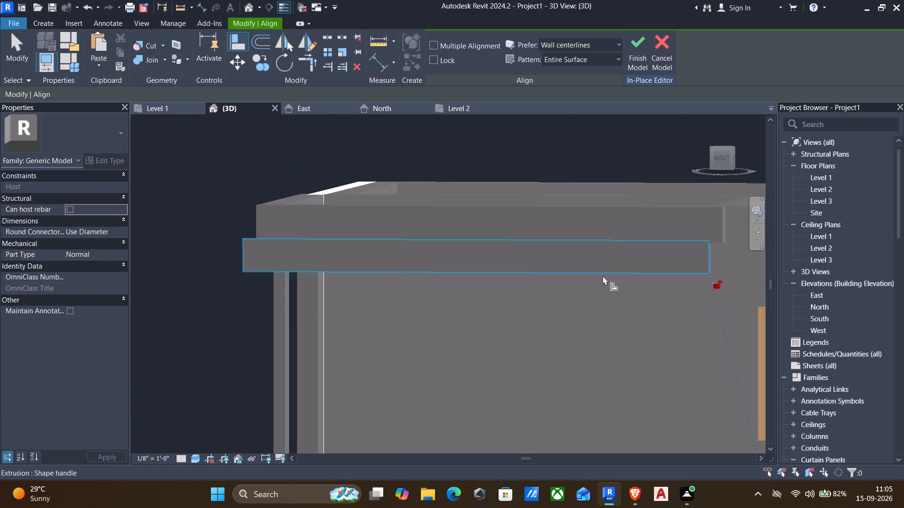
{"action": "key", "text": "Escape"}
Align the lower side beam with the rear block's 9" wall beside the window.
{"action": "scroll", "coordinate": [601, 294], "scroll_direction": "down", "scroll_amount": 2}
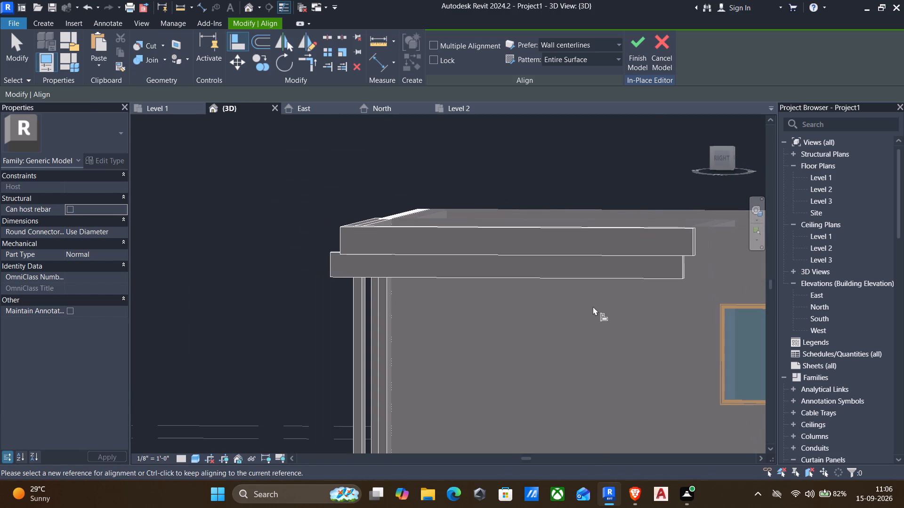
{"action": "middle_click_drag", "start_coordinate": [593, 306], "coordinate": [631, 301], "text": "shift"}
{"action": "scroll", "coordinate": [647, 291], "scroll_direction": "down", "scroll_amount": 1}
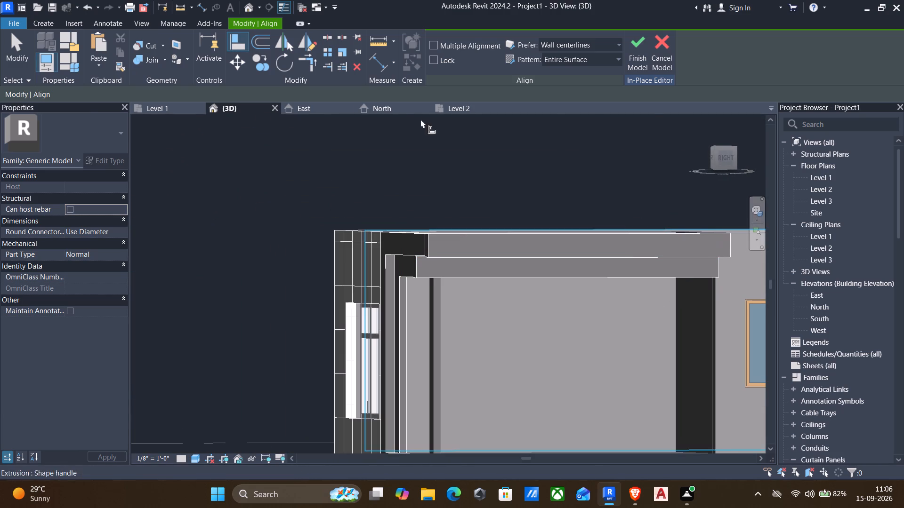
{"action": "left_click", "coordinate": [231, 42]}
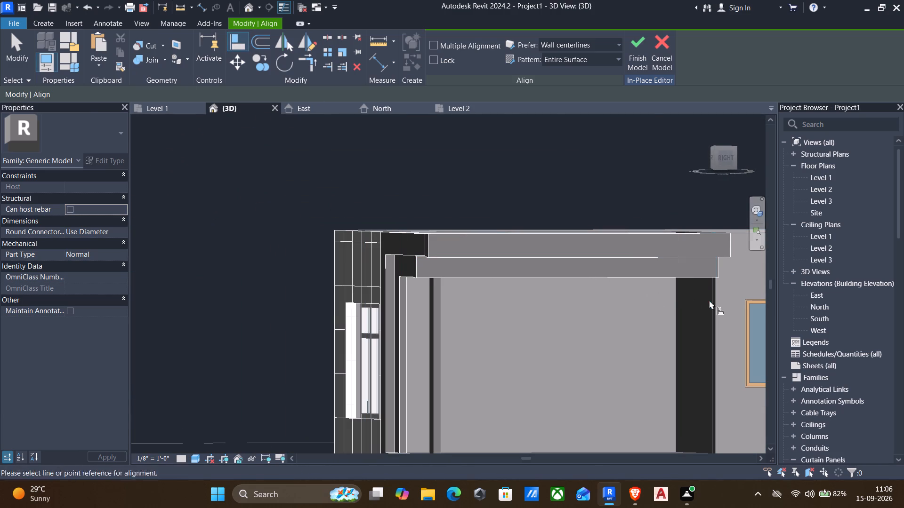
{"action": "left_click", "coordinate": [717, 300]}
{"action": "left_click", "coordinate": [718, 275]}
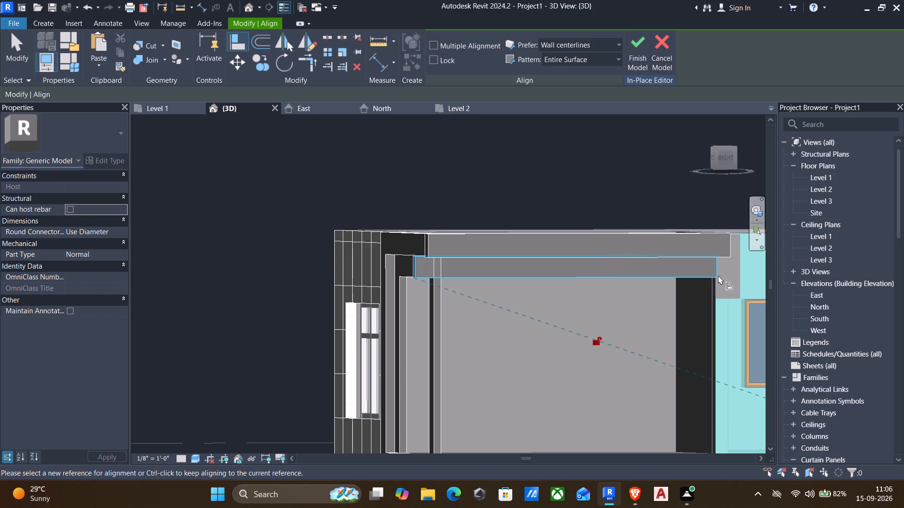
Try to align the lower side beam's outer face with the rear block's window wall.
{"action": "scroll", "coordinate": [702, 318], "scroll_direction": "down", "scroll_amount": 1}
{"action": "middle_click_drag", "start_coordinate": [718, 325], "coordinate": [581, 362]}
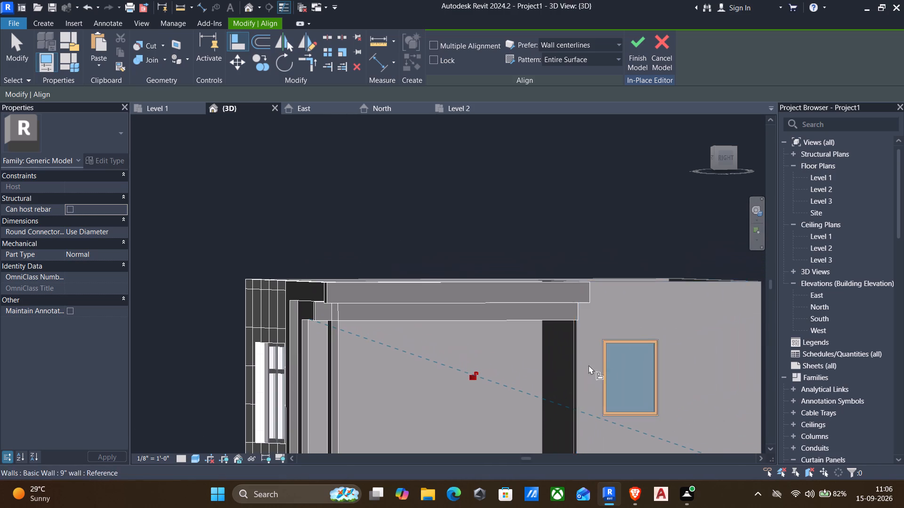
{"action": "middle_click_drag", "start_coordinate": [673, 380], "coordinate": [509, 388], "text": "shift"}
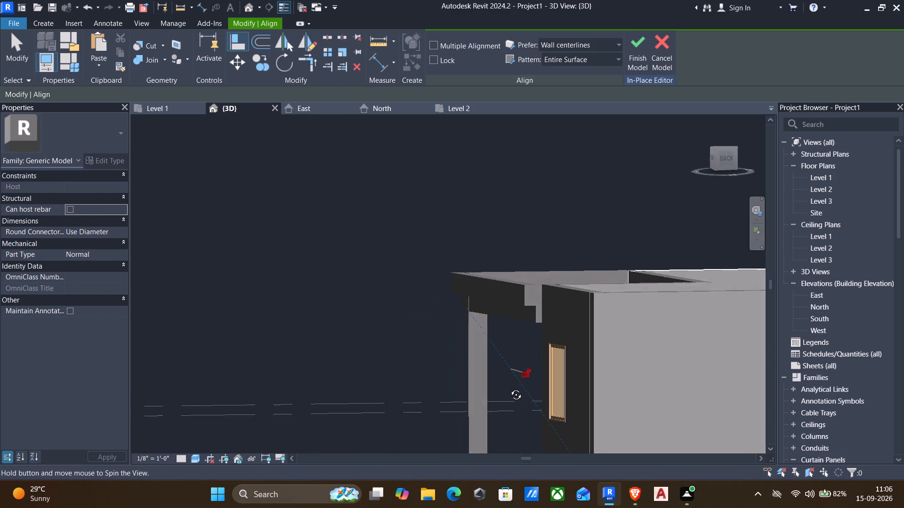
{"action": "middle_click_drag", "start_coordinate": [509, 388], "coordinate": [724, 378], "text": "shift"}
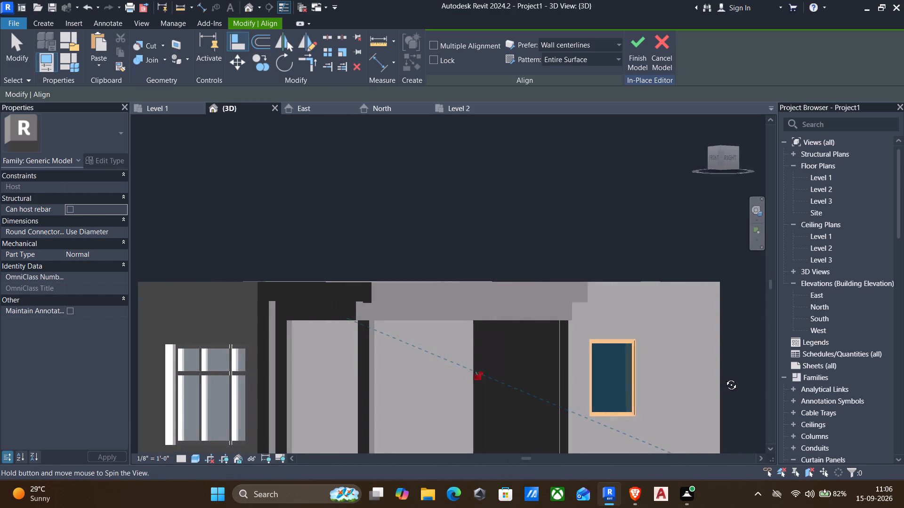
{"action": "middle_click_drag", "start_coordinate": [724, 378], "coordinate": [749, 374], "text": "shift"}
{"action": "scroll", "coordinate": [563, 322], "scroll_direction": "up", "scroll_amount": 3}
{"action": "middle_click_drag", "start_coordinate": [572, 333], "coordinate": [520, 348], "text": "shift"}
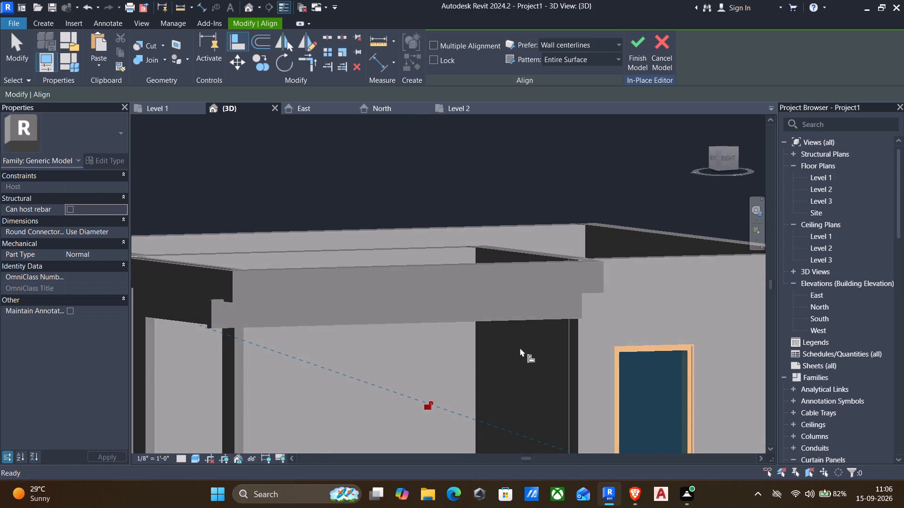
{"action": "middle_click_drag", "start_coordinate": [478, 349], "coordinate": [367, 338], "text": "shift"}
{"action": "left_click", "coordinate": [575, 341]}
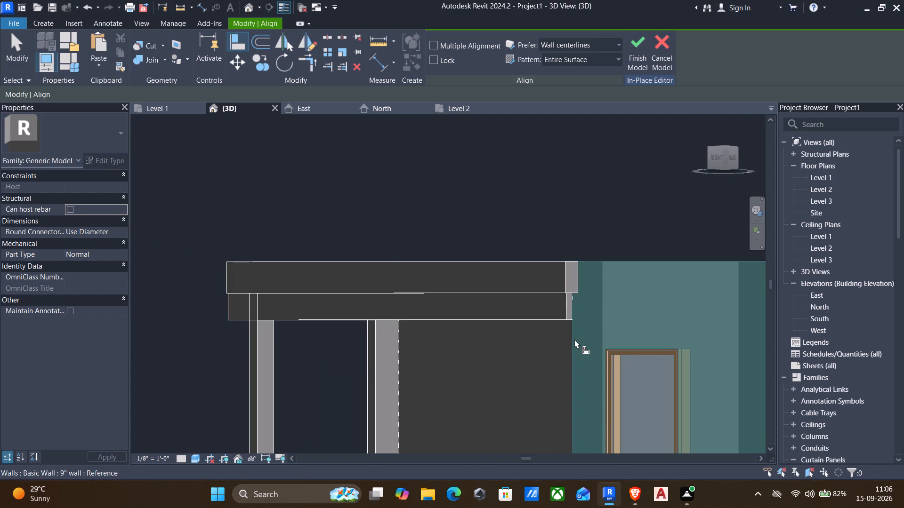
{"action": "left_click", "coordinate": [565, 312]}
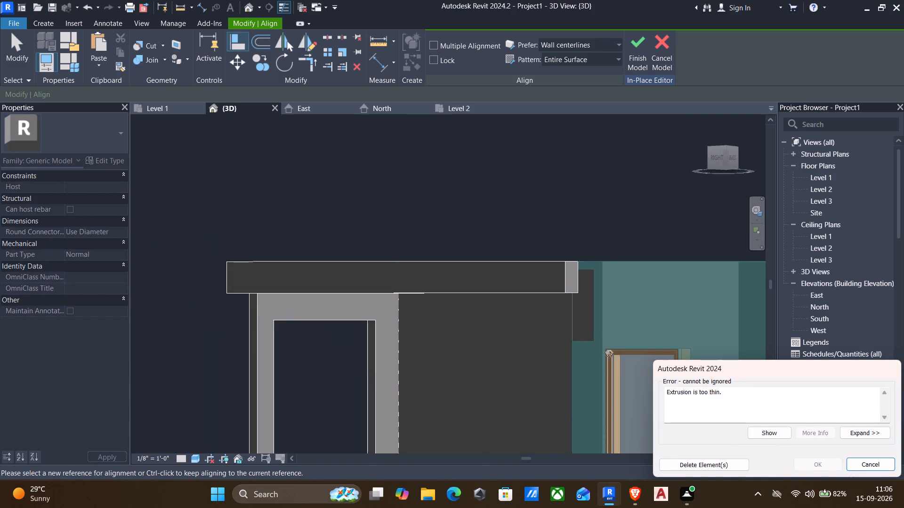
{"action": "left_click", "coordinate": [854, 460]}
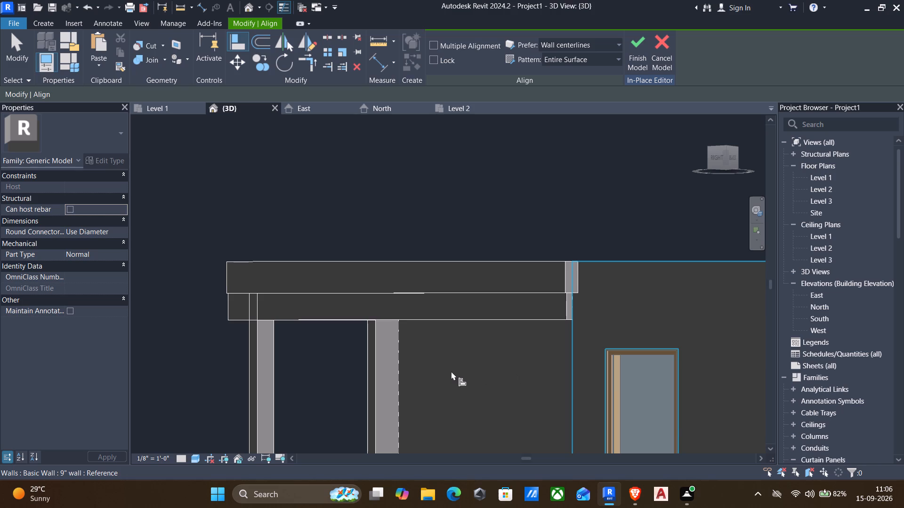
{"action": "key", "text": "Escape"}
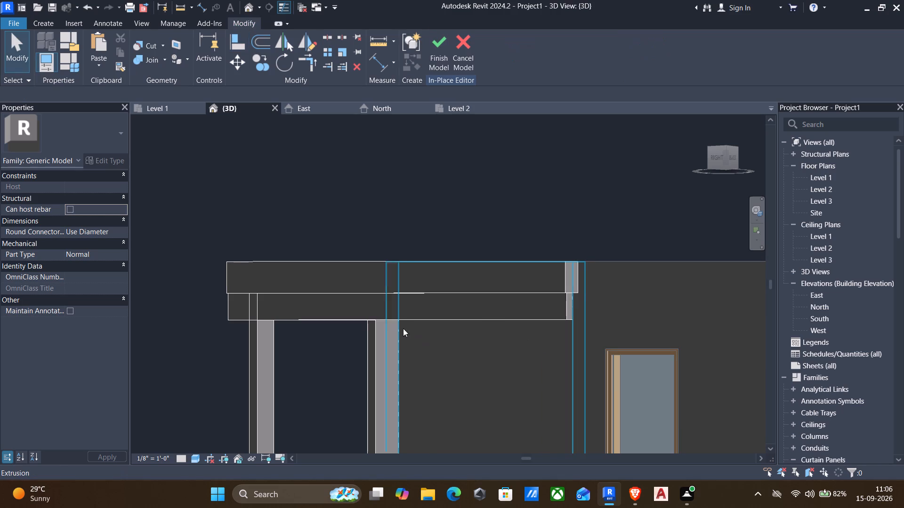
Align the lower side beam's projecting front end with the front face of the terrace frame's lower beam and post.
{"action": "middle_click_drag", "start_coordinate": [379, 372], "coordinate": [587, 333], "text": "shift"}
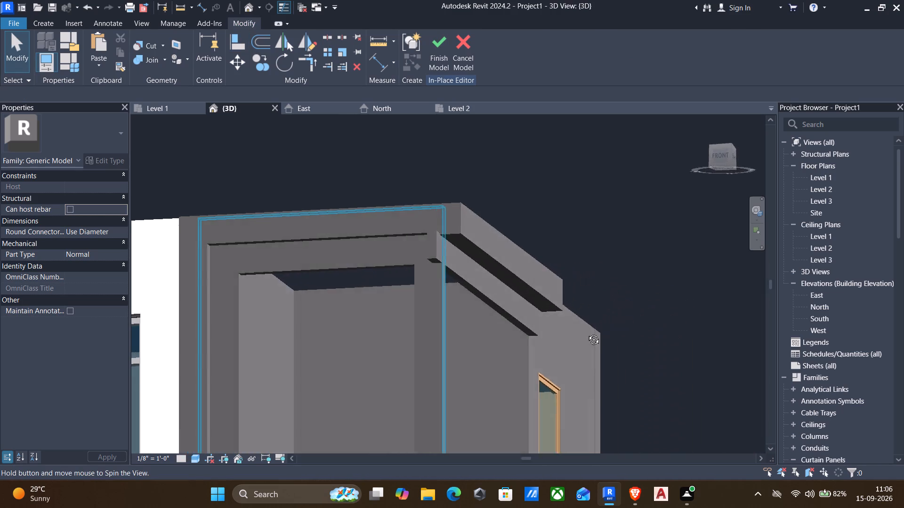
{"action": "middle_click_drag", "start_coordinate": [587, 333], "coordinate": [683, 344], "text": "shift"}
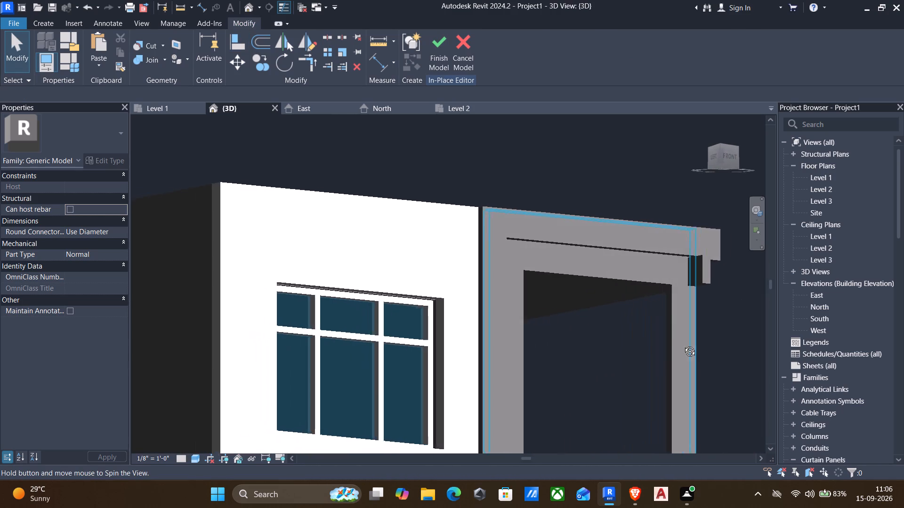
{"action": "middle_click_drag", "start_coordinate": [683, 344], "coordinate": [685, 343], "text": "shift"}
{"action": "scroll", "coordinate": [687, 335], "scroll_direction": "down", "scroll_amount": 1}
{"action": "middle_click_drag", "start_coordinate": [608, 336], "coordinate": [628, 334], "text": "shift"}
{"action": "scroll", "coordinate": [639, 331], "scroll_direction": "down", "scroll_amount": 1}
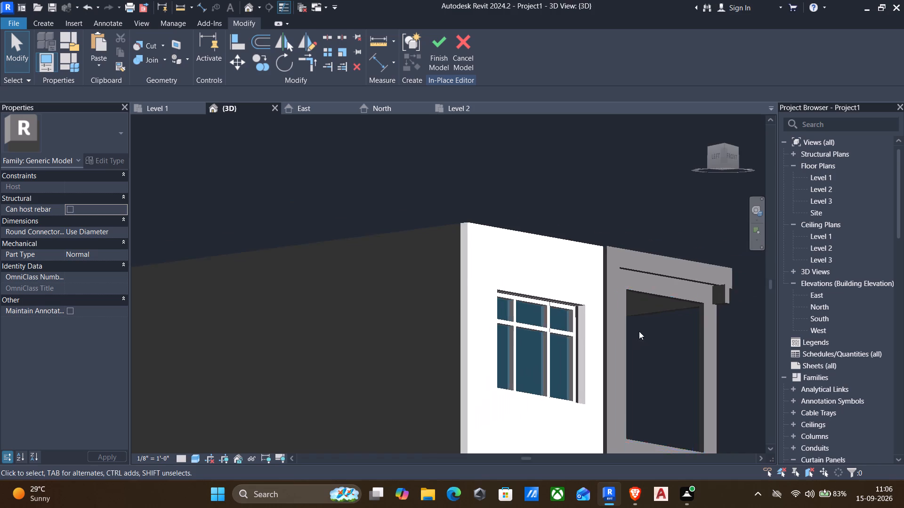
{"action": "scroll", "coordinate": [639, 331], "scroll_direction": "down", "scroll_amount": 1}
{"action": "middle_click_drag", "start_coordinate": [585, 330], "coordinate": [379, 333], "text": "shift"}
{"action": "middle_click_drag", "start_coordinate": [367, 343], "coordinate": [575, 325], "text": "shift"}
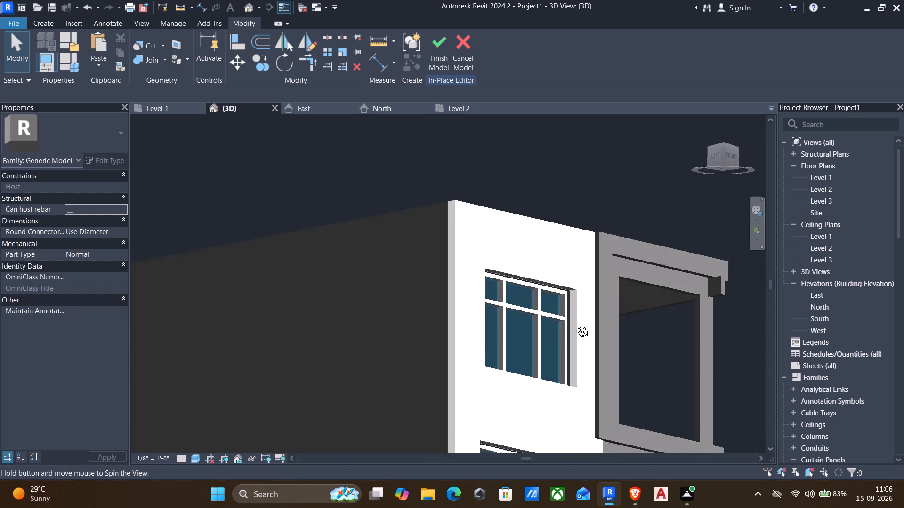
{"action": "middle_click_drag", "start_coordinate": [575, 325], "coordinate": [579, 324], "text": "shift"}
{"action": "scroll", "coordinate": [573, 320], "scroll_direction": "down", "scroll_amount": 1}
{"action": "middle_click_drag", "start_coordinate": [630, 326], "coordinate": [604, 375]}
{"action": "middle_click_drag", "start_coordinate": [629, 386], "coordinate": [650, 372], "text": "shift"}
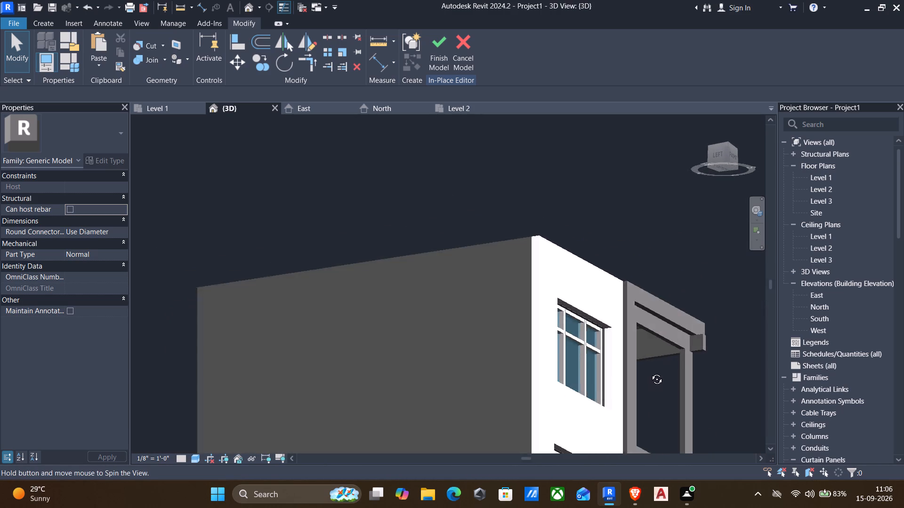
{"action": "middle_click_drag", "start_coordinate": [650, 372], "coordinate": [675, 374], "text": "shift"}
{"action": "scroll", "coordinate": [710, 366], "scroll_direction": "up", "scroll_amount": 3}
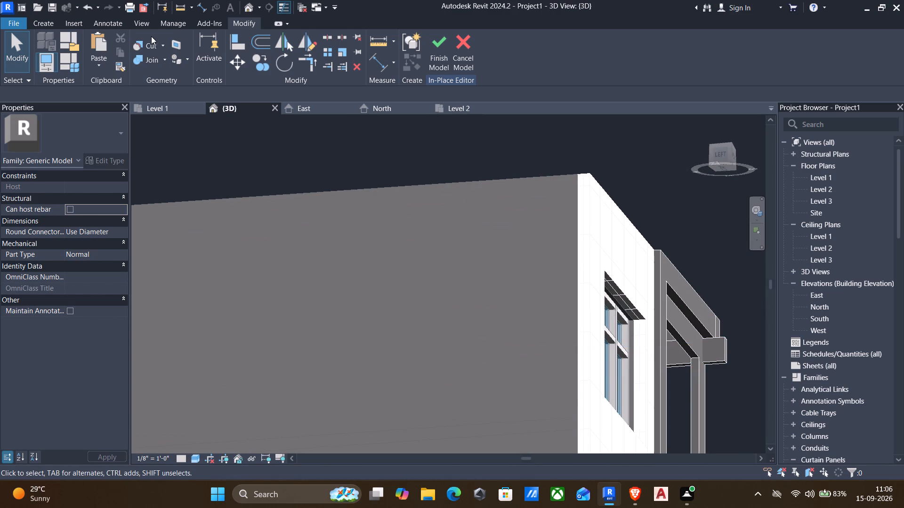
{"action": "left_click", "coordinate": [242, 45]}
{"action": "scroll", "coordinate": [746, 374], "scroll_direction": "up", "scroll_amount": 3}
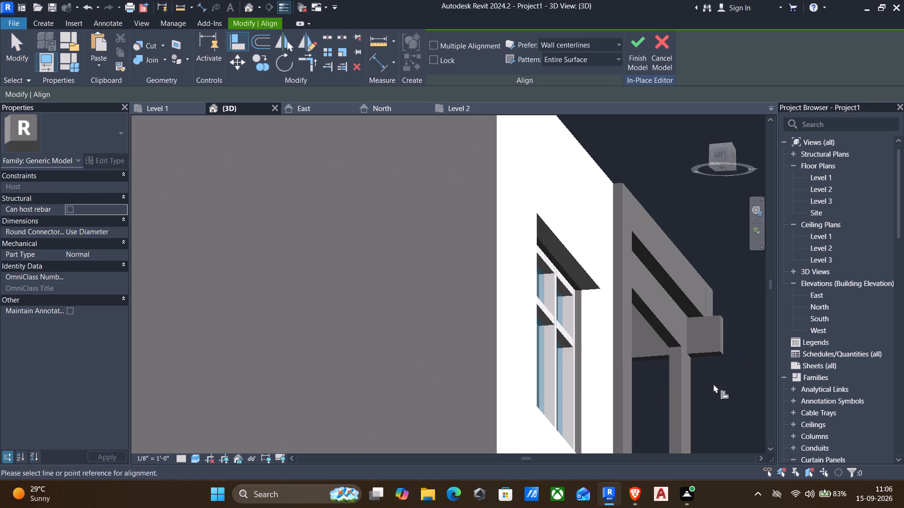
{"action": "left_click", "coordinate": [686, 380]}
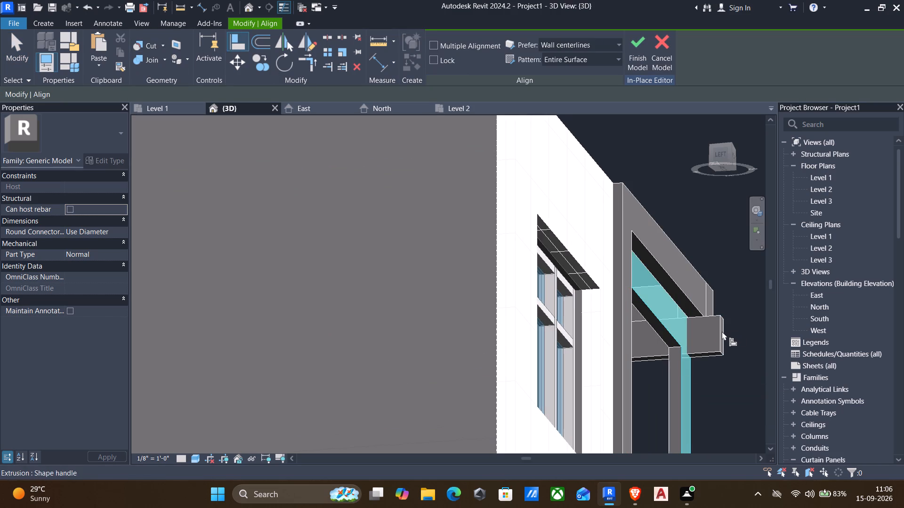
{"action": "left_click", "coordinate": [722, 331]}
Align the lower side beam's inner face with the adjoining frame post at the front corner.
{"action": "scroll", "coordinate": [662, 359], "scroll_direction": "up", "scroll_amount": 8}
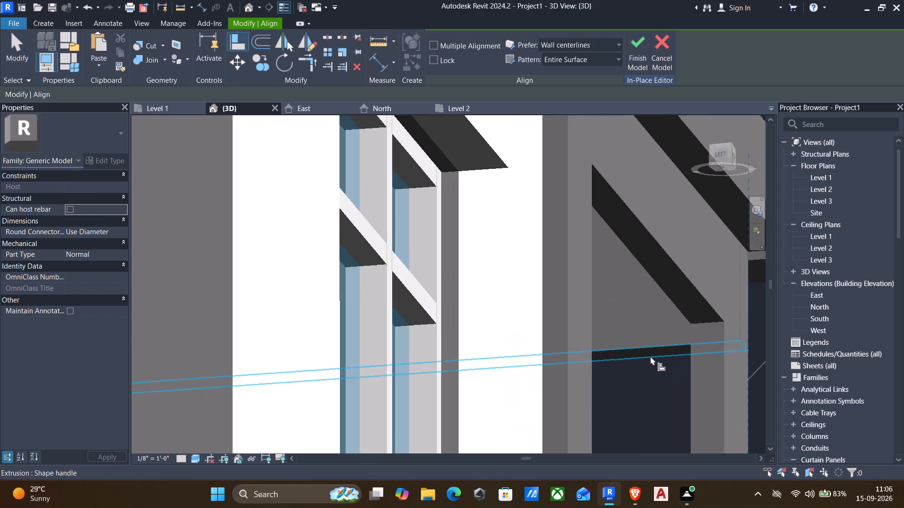
{"action": "scroll", "coordinate": [650, 356], "scroll_direction": "up", "scroll_amount": 1}
{"action": "left_click", "coordinate": [661, 342]}
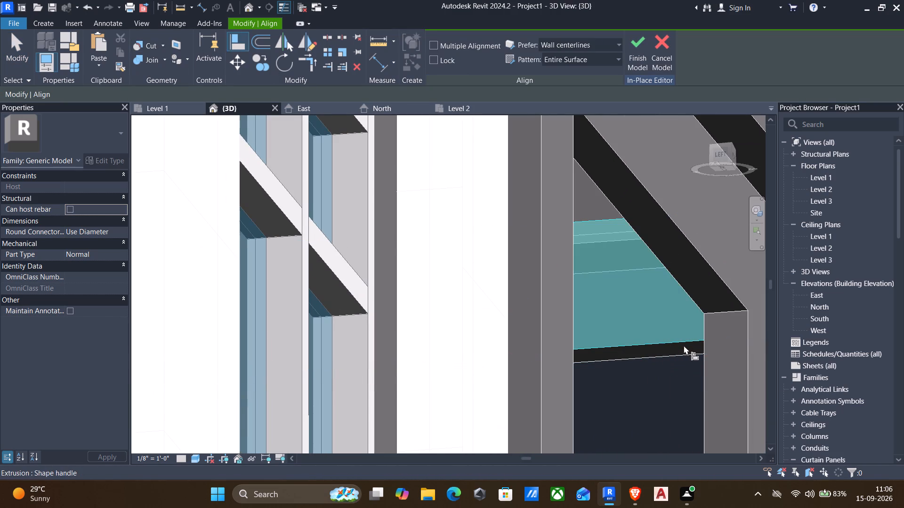
{"action": "left_click", "coordinate": [704, 358]}
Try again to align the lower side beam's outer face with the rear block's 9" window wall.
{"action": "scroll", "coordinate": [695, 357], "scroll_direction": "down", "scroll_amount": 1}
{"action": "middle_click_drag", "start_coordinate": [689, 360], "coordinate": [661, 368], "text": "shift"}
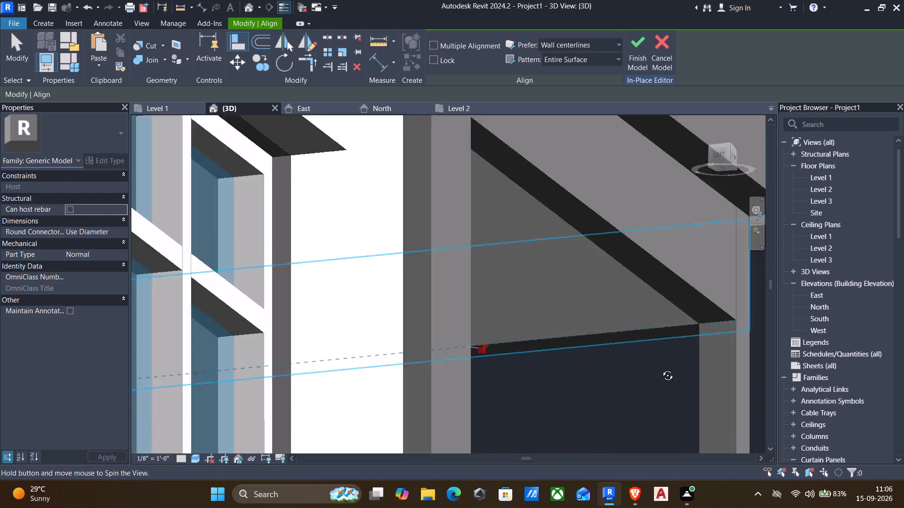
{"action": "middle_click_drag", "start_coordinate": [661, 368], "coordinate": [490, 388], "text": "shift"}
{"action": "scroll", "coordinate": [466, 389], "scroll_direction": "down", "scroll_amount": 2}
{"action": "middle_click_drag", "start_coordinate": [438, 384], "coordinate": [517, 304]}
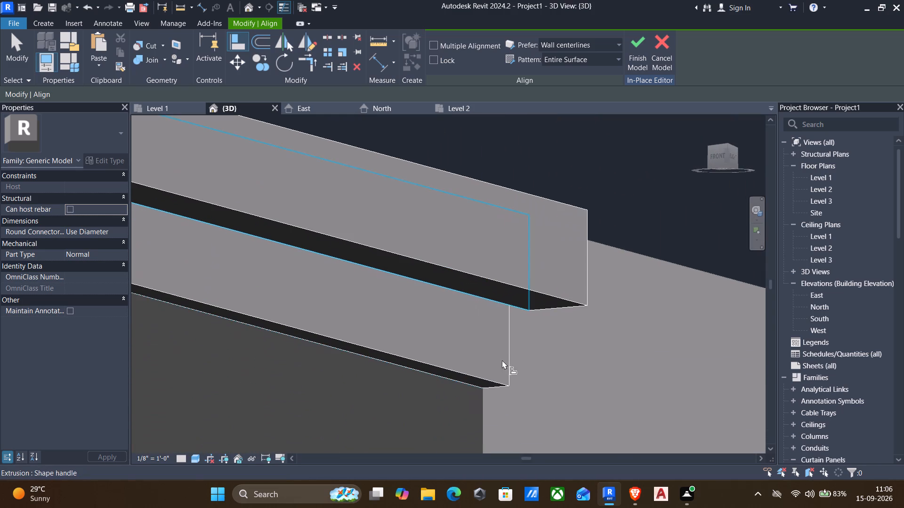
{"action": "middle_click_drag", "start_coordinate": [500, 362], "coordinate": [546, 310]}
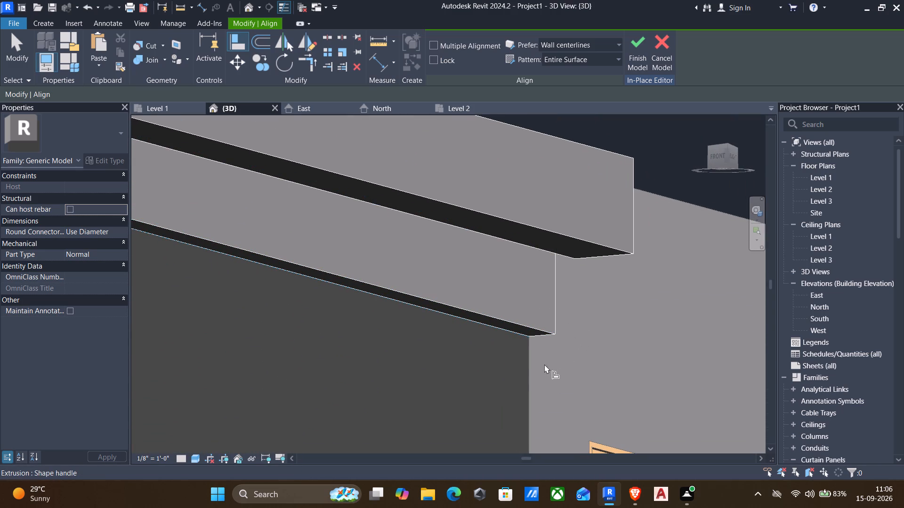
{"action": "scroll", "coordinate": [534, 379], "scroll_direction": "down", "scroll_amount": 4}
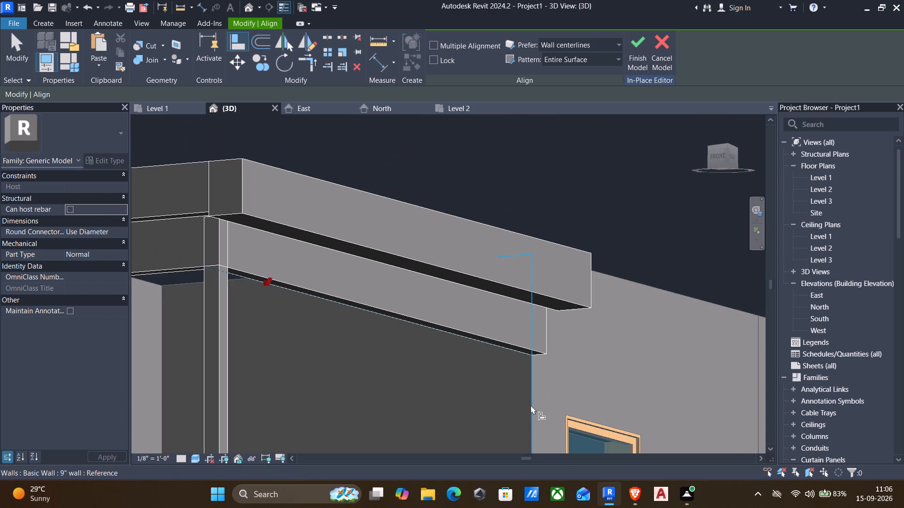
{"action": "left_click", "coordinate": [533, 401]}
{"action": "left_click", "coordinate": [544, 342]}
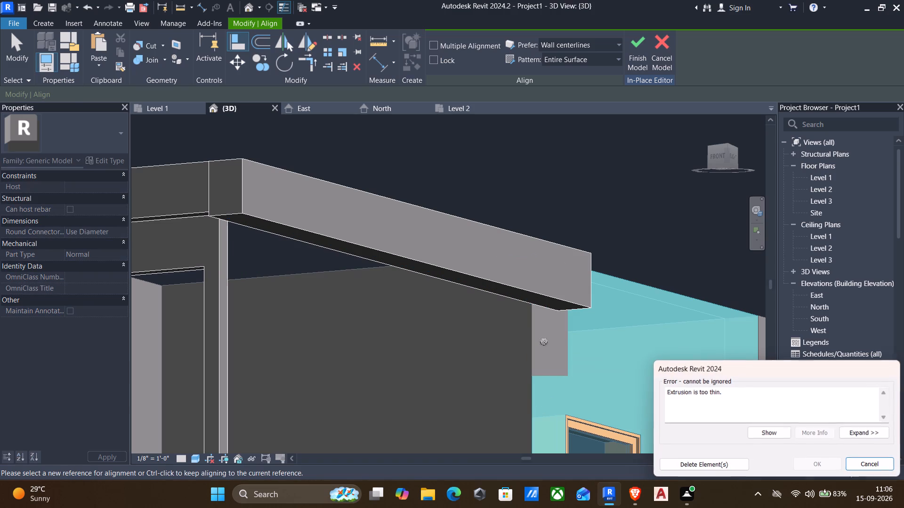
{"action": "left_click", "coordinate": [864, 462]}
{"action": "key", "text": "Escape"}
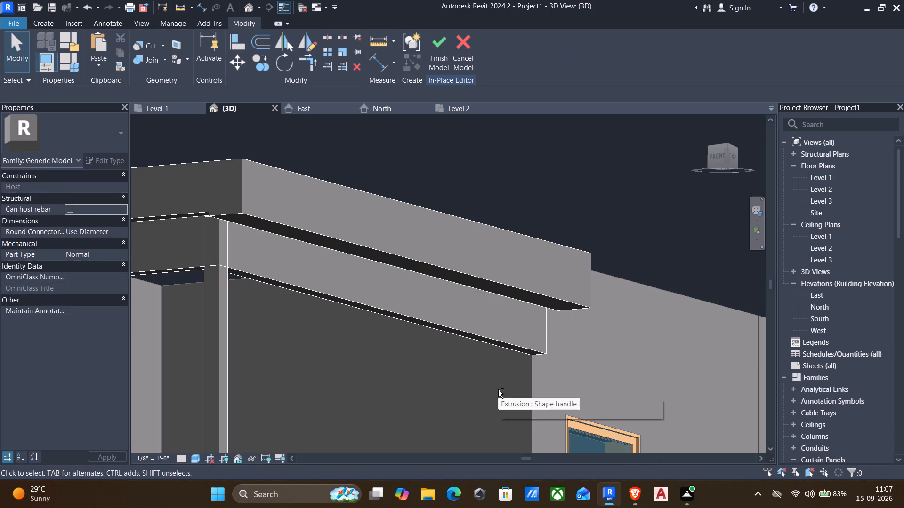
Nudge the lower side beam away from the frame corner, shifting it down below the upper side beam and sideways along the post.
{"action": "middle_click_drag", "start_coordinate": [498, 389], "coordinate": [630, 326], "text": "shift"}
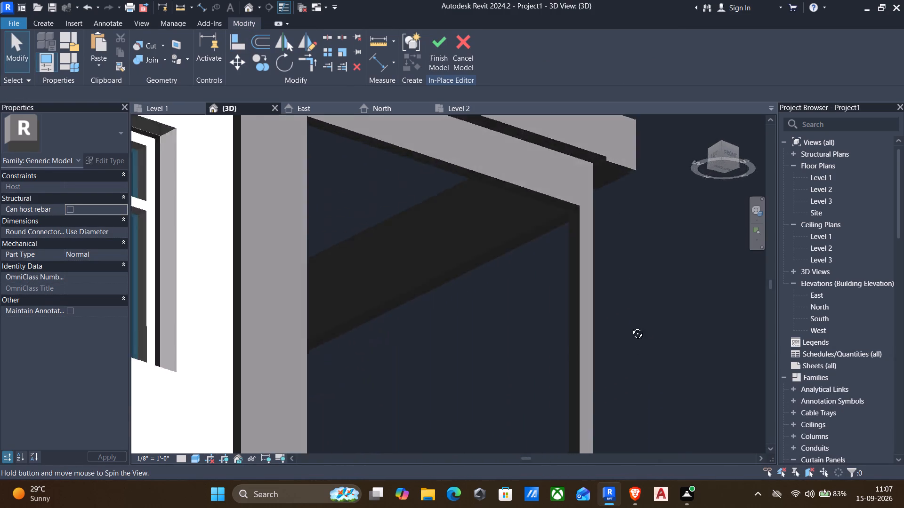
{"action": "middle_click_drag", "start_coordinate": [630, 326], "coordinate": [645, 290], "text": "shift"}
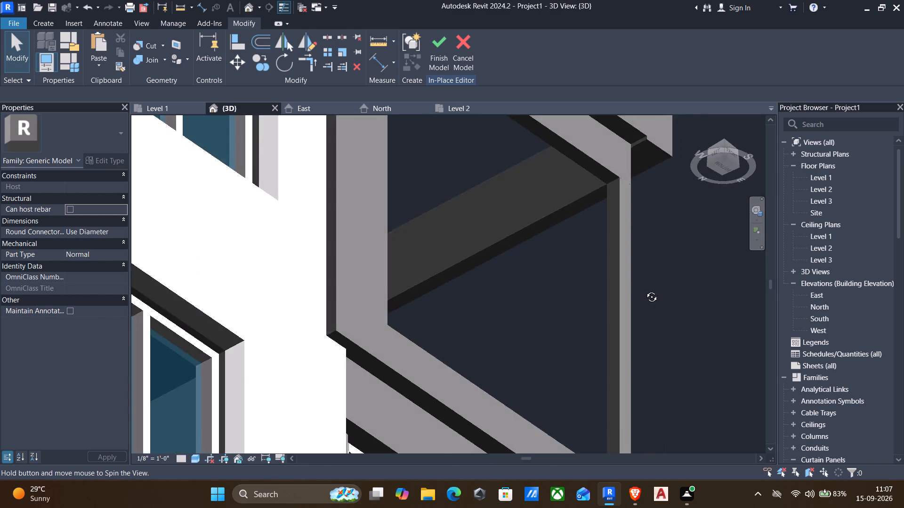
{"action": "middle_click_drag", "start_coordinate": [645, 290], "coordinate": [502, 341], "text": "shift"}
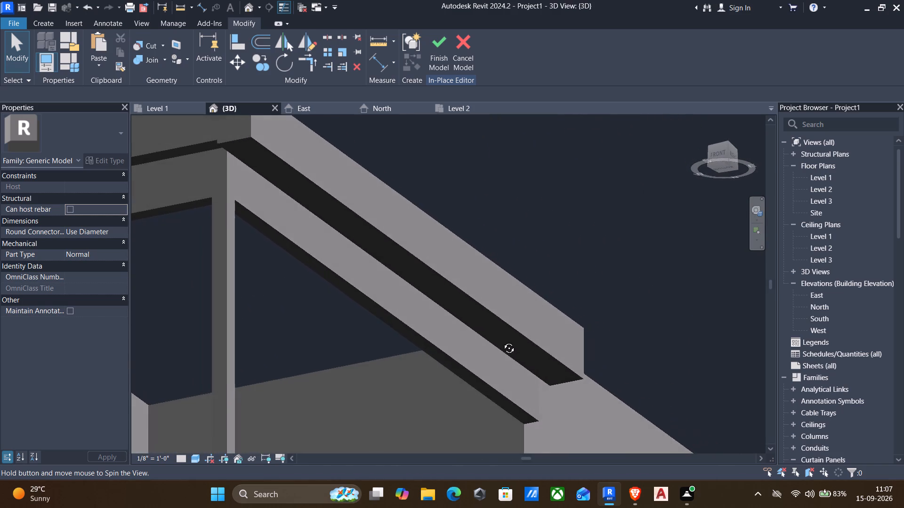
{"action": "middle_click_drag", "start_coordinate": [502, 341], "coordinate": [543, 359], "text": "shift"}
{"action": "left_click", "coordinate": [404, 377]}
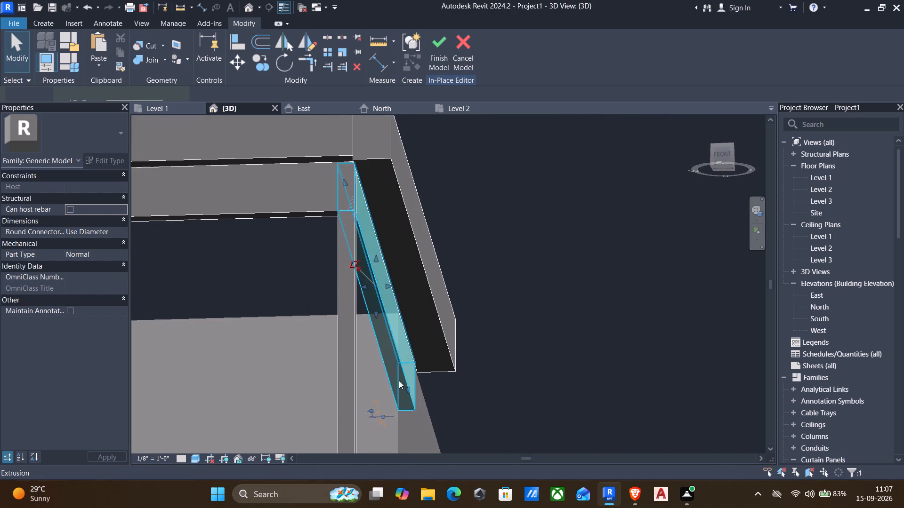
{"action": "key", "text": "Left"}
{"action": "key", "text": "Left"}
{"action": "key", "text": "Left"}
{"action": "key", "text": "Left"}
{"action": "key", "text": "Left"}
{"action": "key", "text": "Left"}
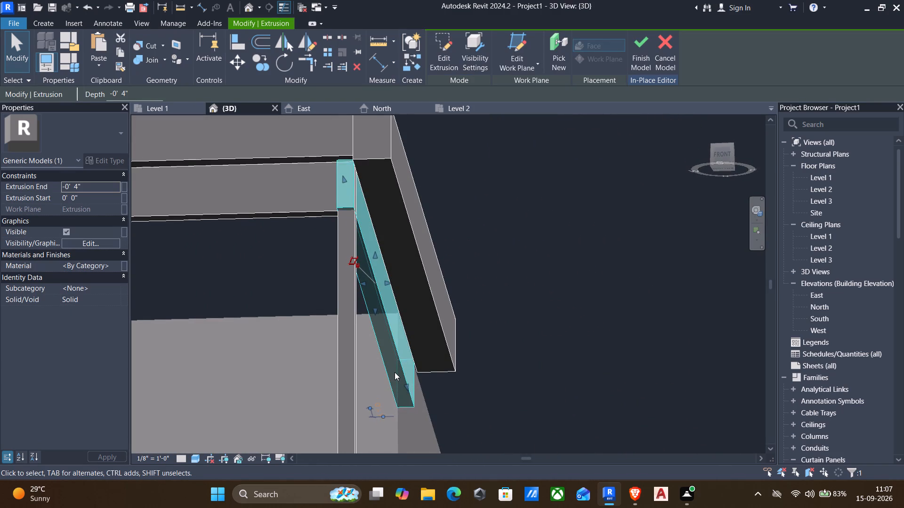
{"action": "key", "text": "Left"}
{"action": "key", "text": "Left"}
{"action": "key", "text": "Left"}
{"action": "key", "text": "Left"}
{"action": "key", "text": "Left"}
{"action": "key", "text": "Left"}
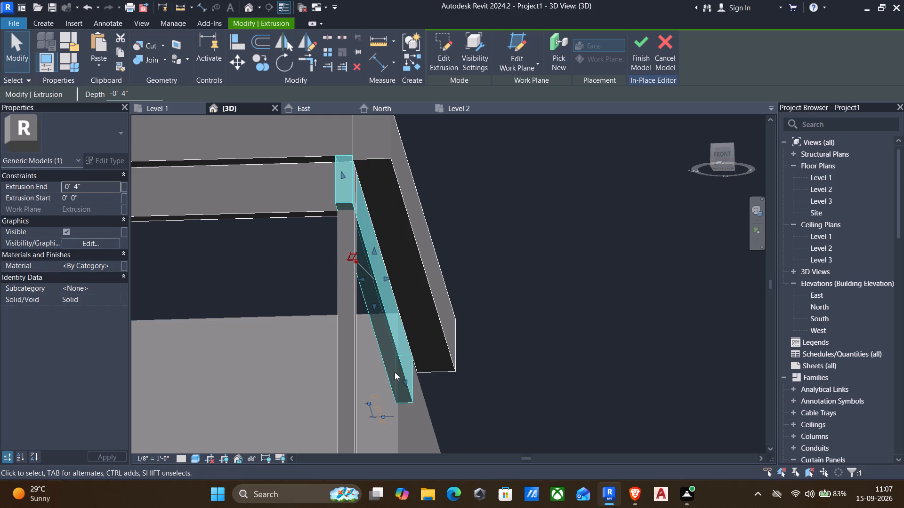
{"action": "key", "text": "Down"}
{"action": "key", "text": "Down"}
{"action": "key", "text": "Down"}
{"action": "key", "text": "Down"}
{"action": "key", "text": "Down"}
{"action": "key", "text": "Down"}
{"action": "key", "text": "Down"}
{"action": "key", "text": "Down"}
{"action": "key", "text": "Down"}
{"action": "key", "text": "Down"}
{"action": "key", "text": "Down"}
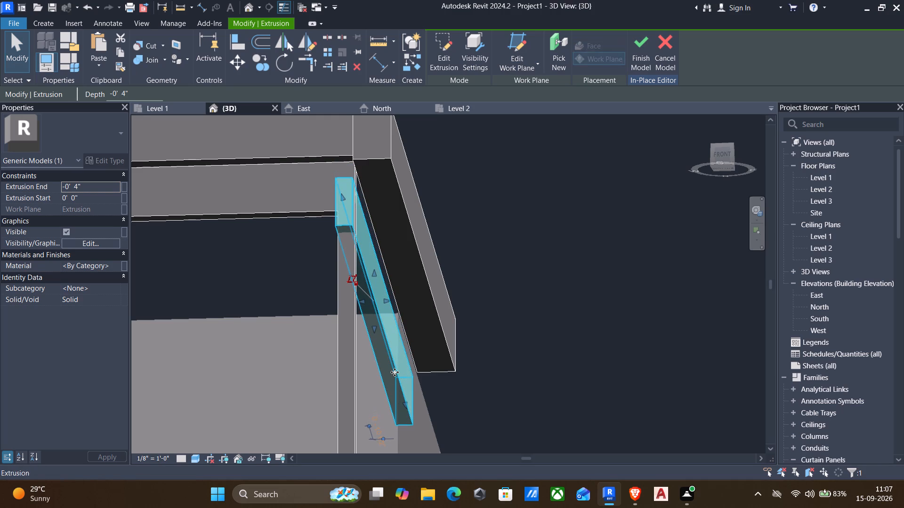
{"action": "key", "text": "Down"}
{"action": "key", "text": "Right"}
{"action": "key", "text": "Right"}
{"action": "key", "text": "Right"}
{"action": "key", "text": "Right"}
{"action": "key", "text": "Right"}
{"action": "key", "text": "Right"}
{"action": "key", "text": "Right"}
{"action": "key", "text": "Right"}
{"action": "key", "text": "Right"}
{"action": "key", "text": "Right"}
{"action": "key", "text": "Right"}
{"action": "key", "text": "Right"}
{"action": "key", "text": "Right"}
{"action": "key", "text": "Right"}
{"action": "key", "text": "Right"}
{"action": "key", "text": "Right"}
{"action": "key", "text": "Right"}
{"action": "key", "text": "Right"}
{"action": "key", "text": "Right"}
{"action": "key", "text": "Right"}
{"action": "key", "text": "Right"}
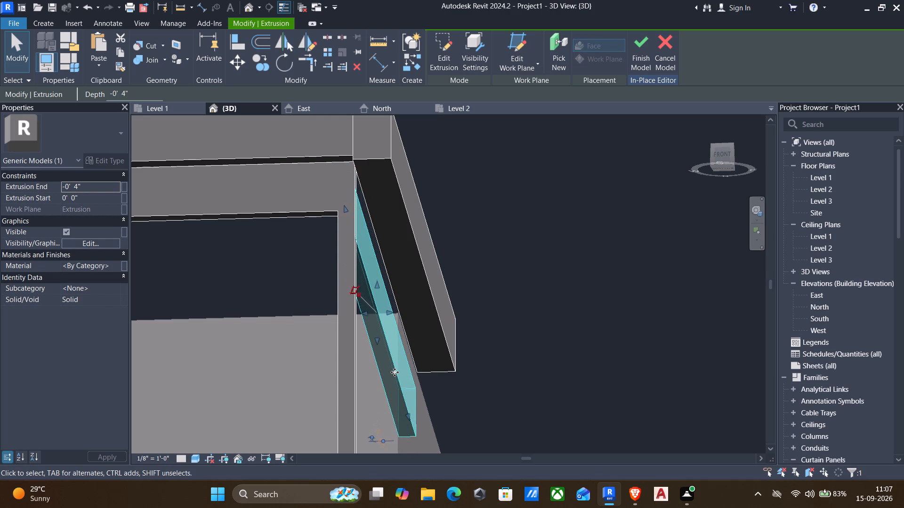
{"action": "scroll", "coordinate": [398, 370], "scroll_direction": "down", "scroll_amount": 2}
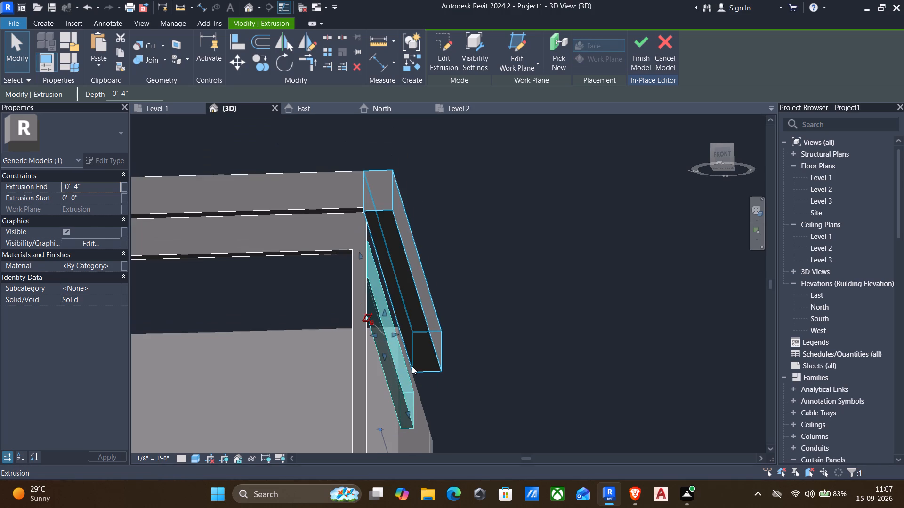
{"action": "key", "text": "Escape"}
Examine the lower side beam's position relative to the terrace frame post, the upper side beam and the rear block.
{"action": "scroll", "coordinate": [447, 375], "scroll_direction": "down", "scroll_amount": 2}
{"action": "middle_click_drag", "start_coordinate": [546, 383], "coordinate": [455, 397]}
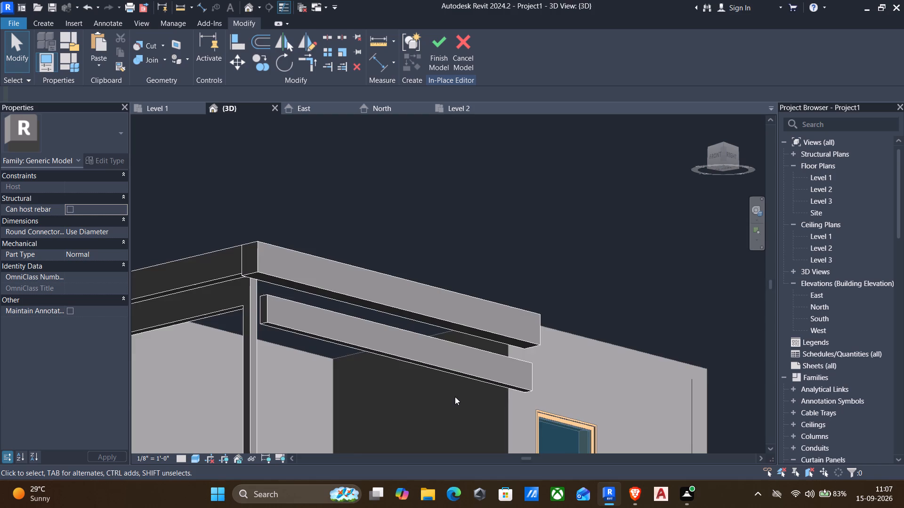
{"action": "scroll", "coordinate": [444, 399], "scroll_direction": "down", "scroll_amount": 2}
{"action": "middle_click_drag", "start_coordinate": [430, 401], "coordinate": [444, 295]}
{"action": "middle_click_drag", "start_coordinate": [433, 303], "coordinate": [556, 292]}
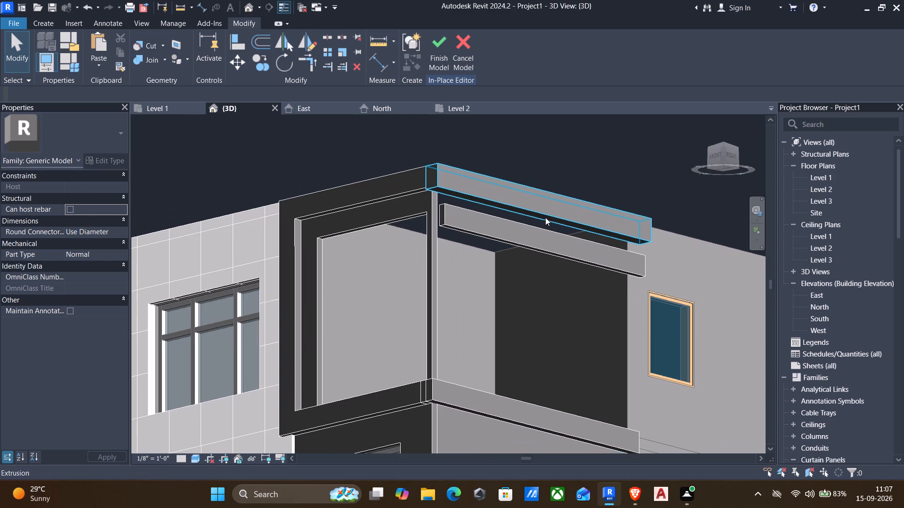
{"action": "scroll", "coordinate": [535, 238], "scroll_direction": "down", "scroll_amount": 1}
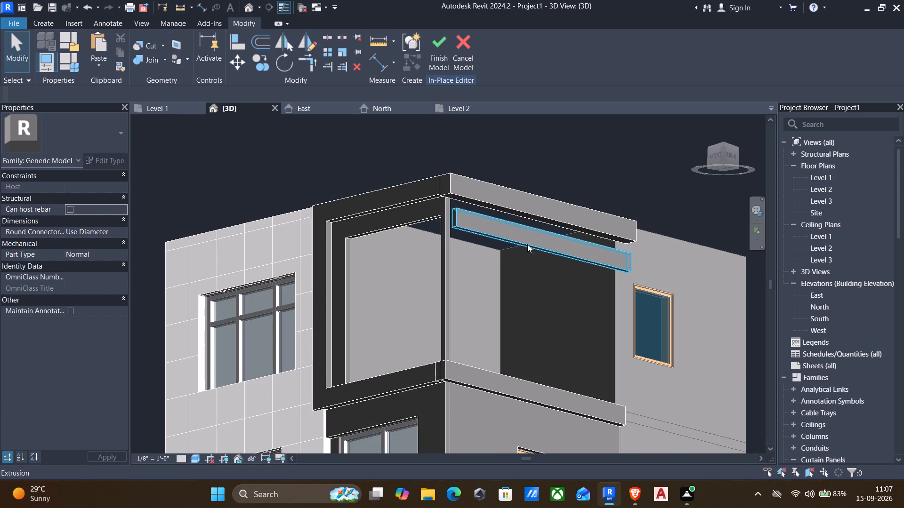
{"action": "middle_click_drag", "start_coordinate": [540, 258], "coordinate": [560, 256], "text": "shift"}
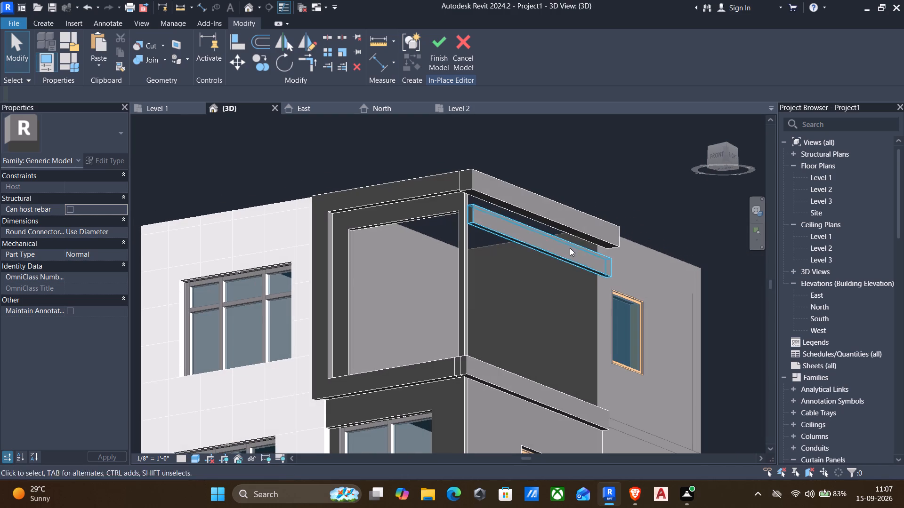
{"action": "left_click", "coordinate": [558, 253]}
{"action": "scroll", "coordinate": [557, 260], "scroll_direction": "down", "scroll_amount": 3}
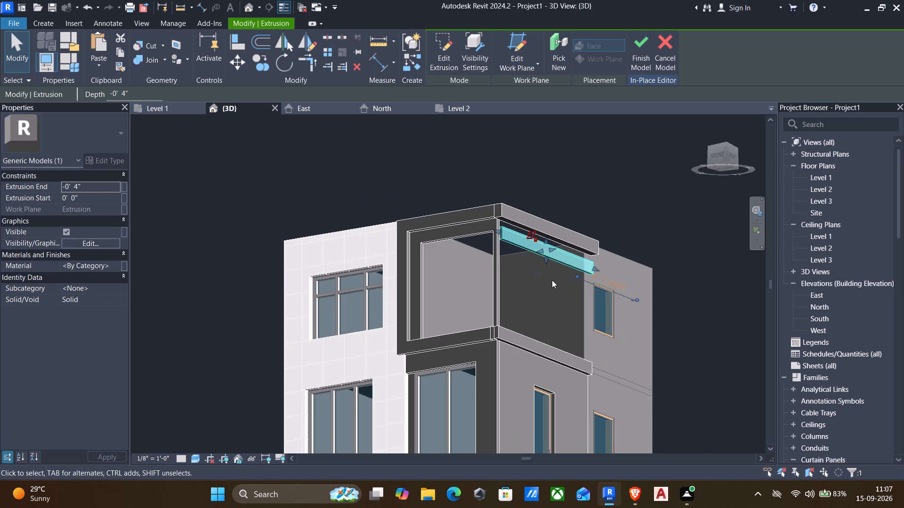
{"action": "key", "text": "Escape"}
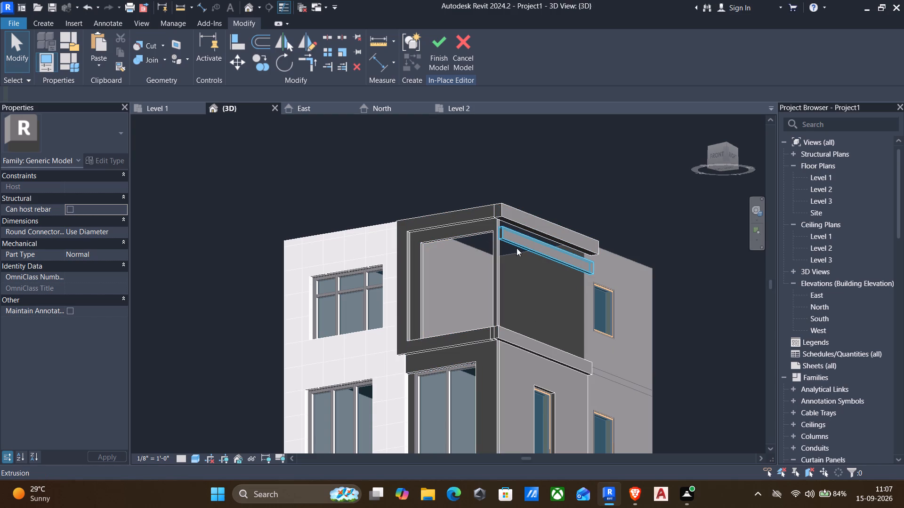
Delete the lower side beam extrusion beneath the upper side beam.
{"action": "middle_click_drag", "start_coordinate": [517, 246], "coordinate": [477, 250], "text": "shift"}
{"action": "scroll", "coordinate": [455, 242], "scroll_direction": "down", "scroll_amount": 1}
{"action": "scroll", "coordinate": [455, 242], "scroll_direction": "up", "scroll_amount": 3}
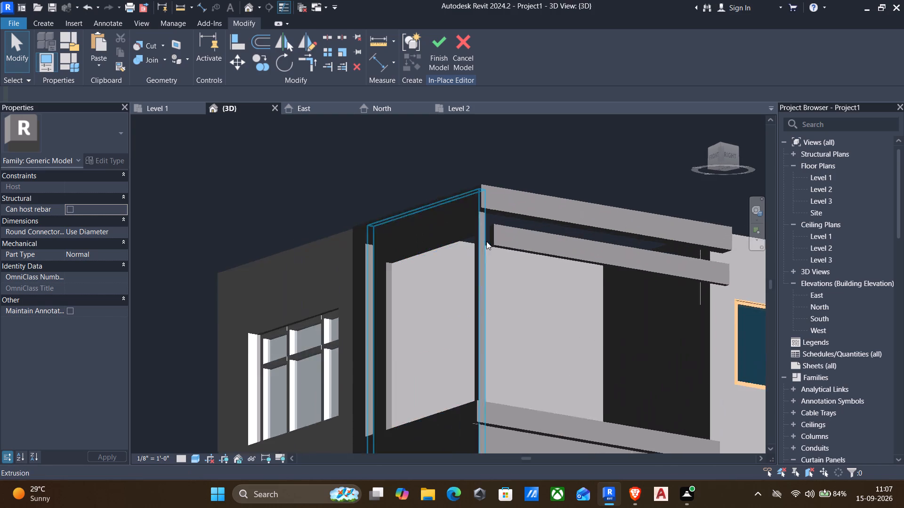
{"action": "scroll", "coordinate": [486, 241], "scroll_direction": "up", "scroll_amount": 7}
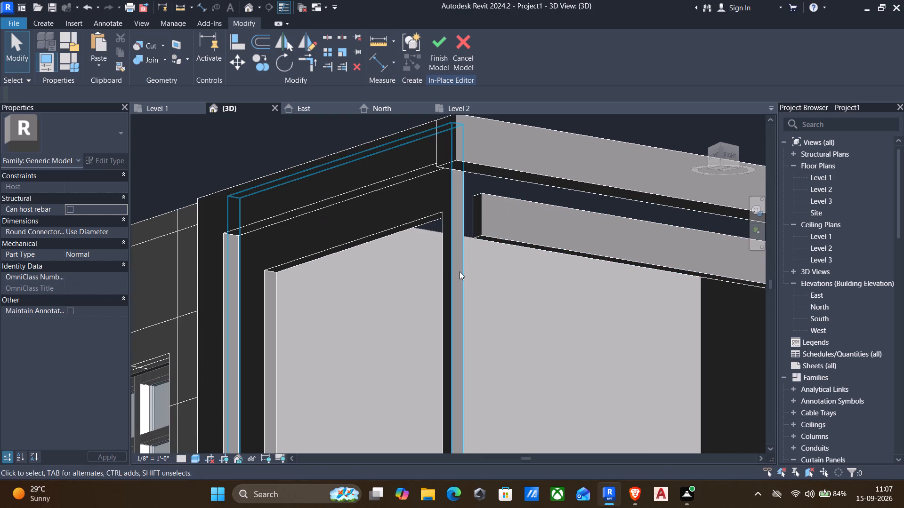
{"action": "middle_click_drag", "start_coordinate": [462, 276], "coordinate": [408, 291], "text": "shift"}
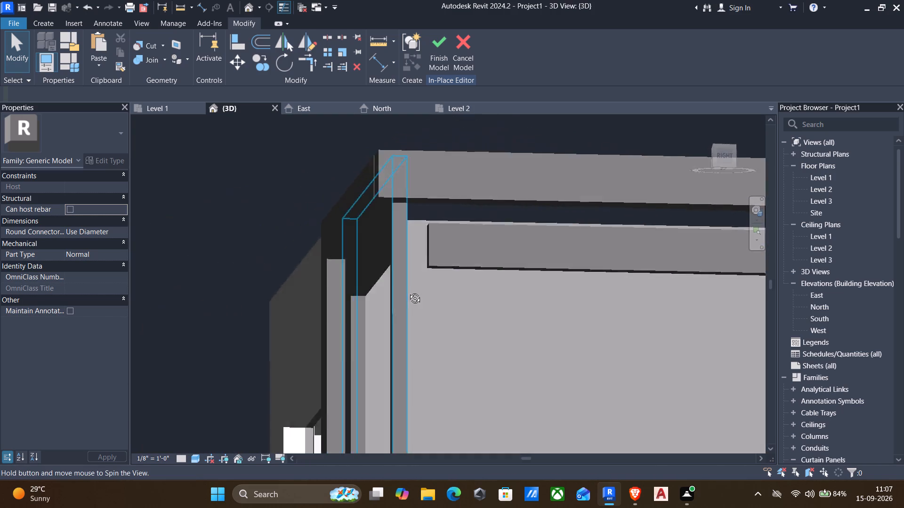
{"action": "middle_click_drag", "start_coordinate": [408, 291], "coordinate": [319, 302], "text": "shift"}
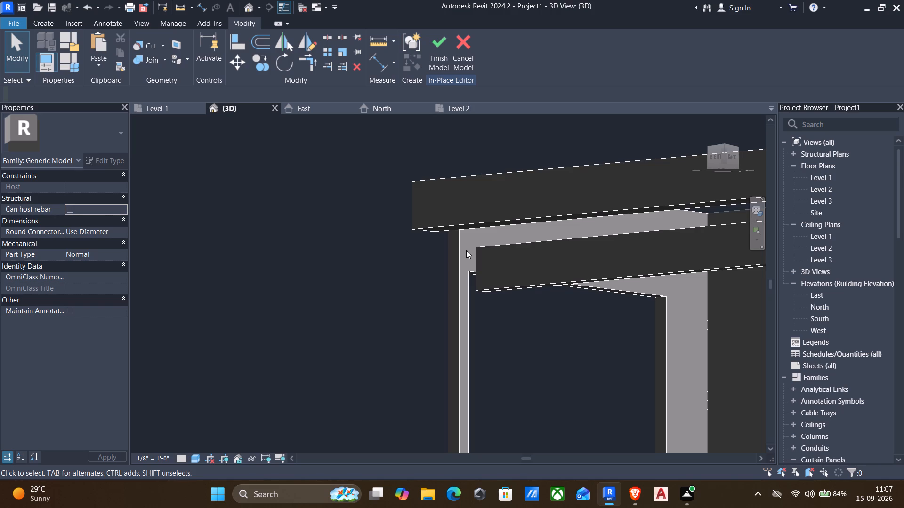
{"action": "left_click", "coordinate": [507, 284]}
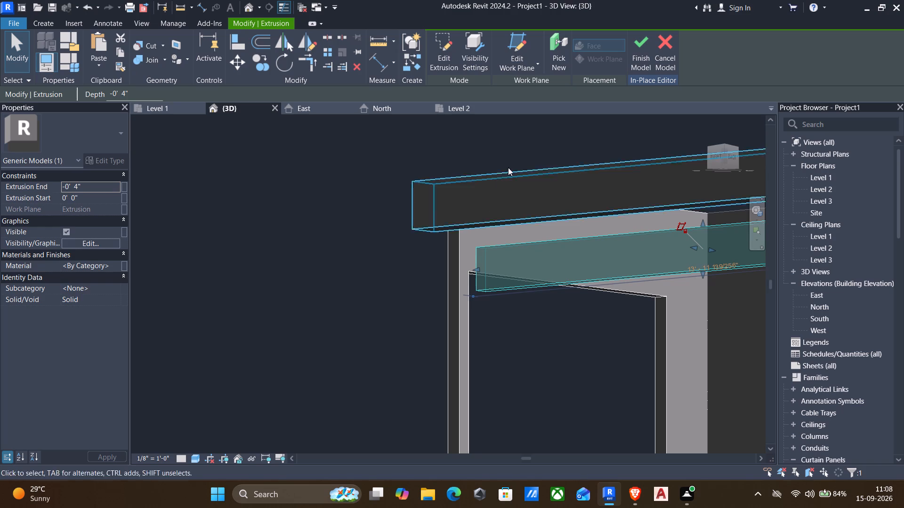
{"action": "key", "text": "Delete"}
Start a new extrusion with the terrace frame's rear face as its work plane.
{"action": "left_click", "coordinate": [40, 21]}
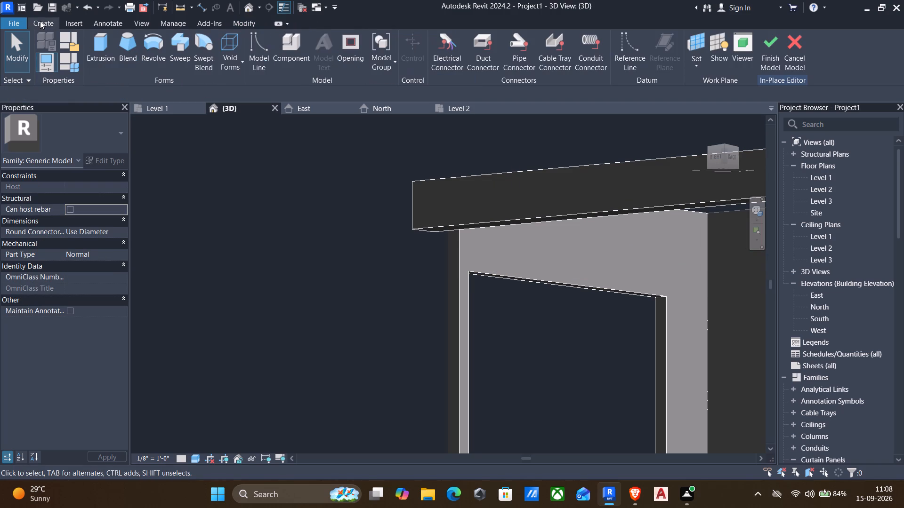
{"action": "left_click", "coordinate": [103, 47]}
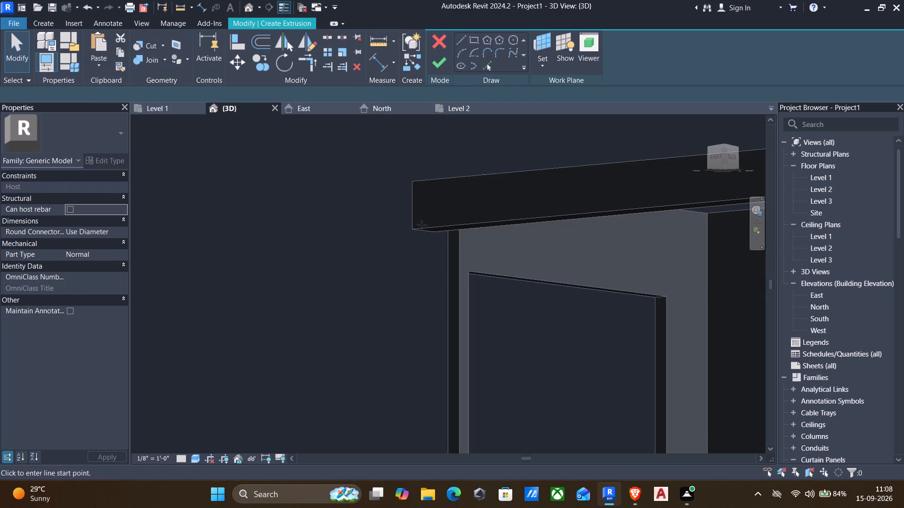
{"action": "scroll", "coordinate": [475, 248], "scroll_direction": "up", "scroll_amount": 2}
{"action": "middle_click_drag", "start_coordinate": [467, 255], "coordinate": [430, 260], "text": "shift"}
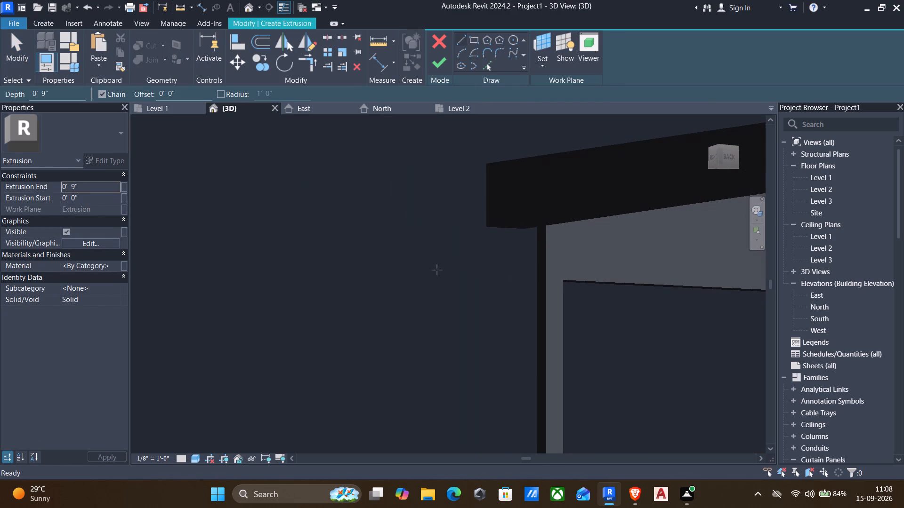
{"action": "scroll", "coordinate": [452, 278], "scroll_direction": "down", "scroll_amount": 1}
{"action": "left_click", "coordinate": [537, 67]}
{"action": "left_click", "coordinate": [554, 108]}
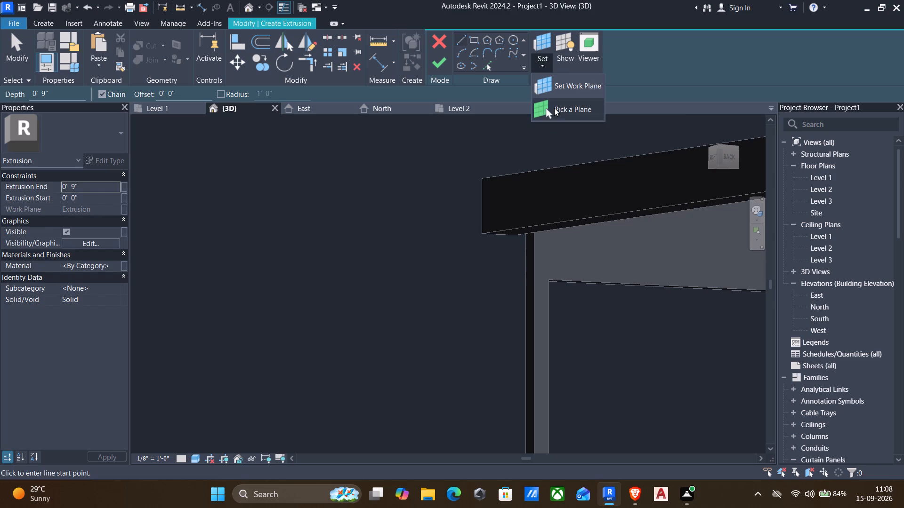
{"action": "middle_click_drag", "start_coordinate": [546, 269], "coordinate": [517, 270]}
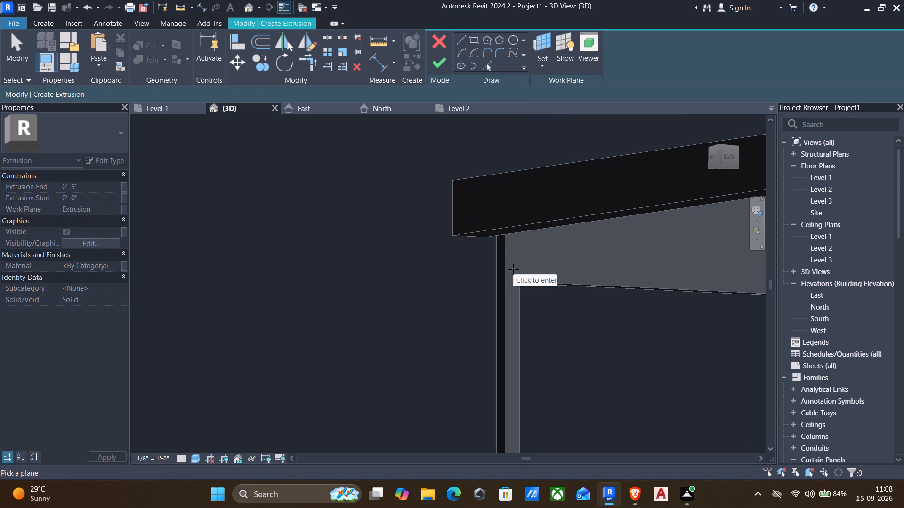
{"action": "middle_click_drag", "start_coordinate": [523, 284], "coordinate": [475, 295]}
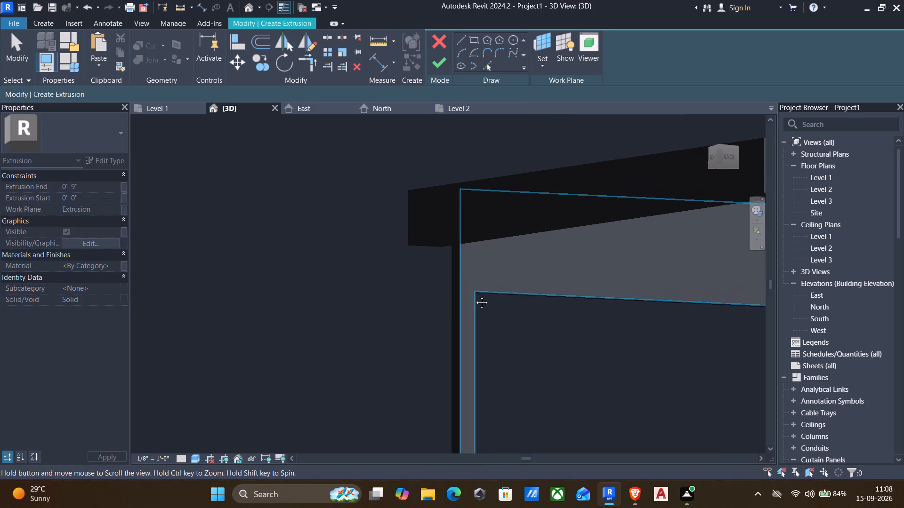
{"action": "middle_click_drag", "start_coordinate": [475, 295], "coordinate": [371, 298]}
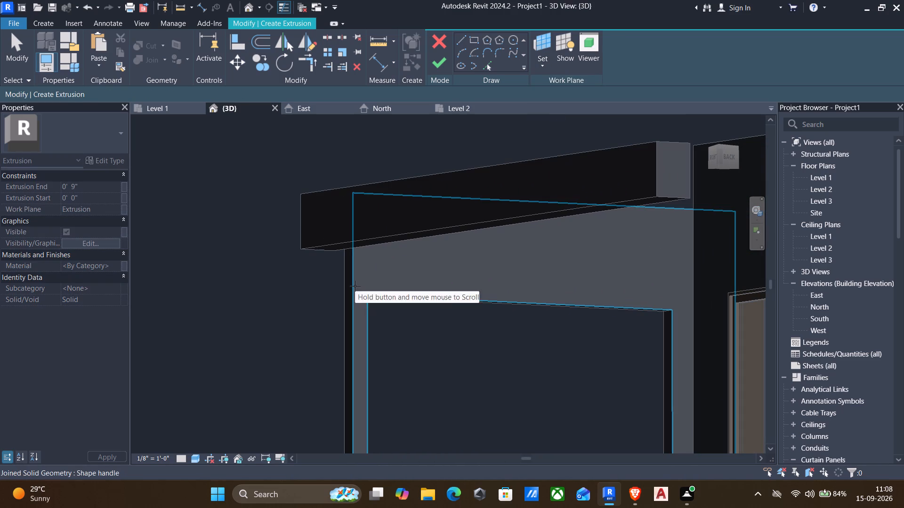
{"action": "left_click", "coordinate": [355, 286]}
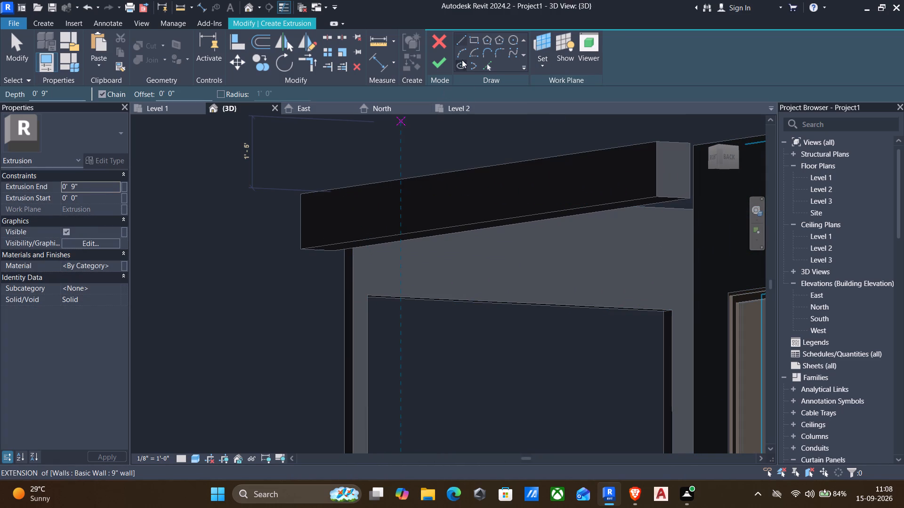
Sketch a rectangle about 11" high at the frame's upper corner, under the upper side beam, and finish it as a 9" deep extrusion.
{"action": "left_click", "coordinate": [471, 41]}
{"action": "middle_click_drag", "start_coordinate": [371, 279], "coordinate": [345, 281], "text": "shift"}
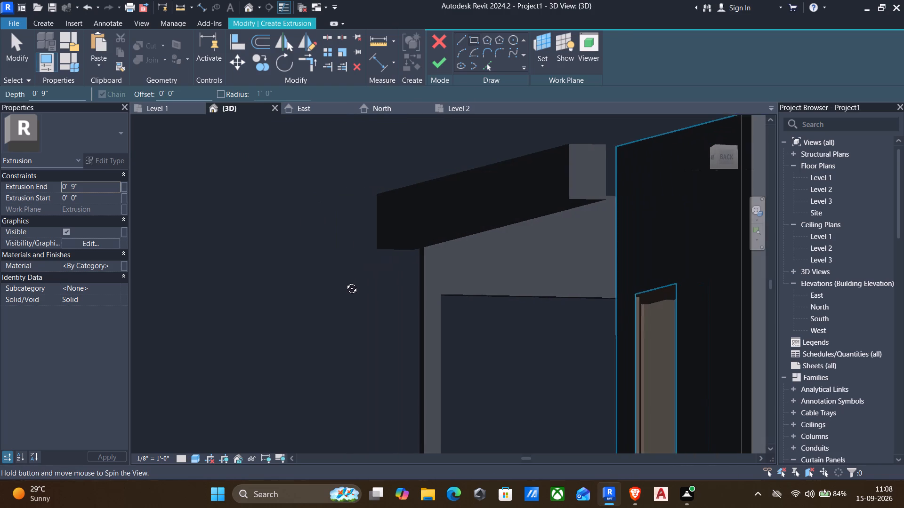
{"action": "middle_click_drag", "start_coordinate": [345, 281], "coordinate": [318, 281], "text": "shift"}
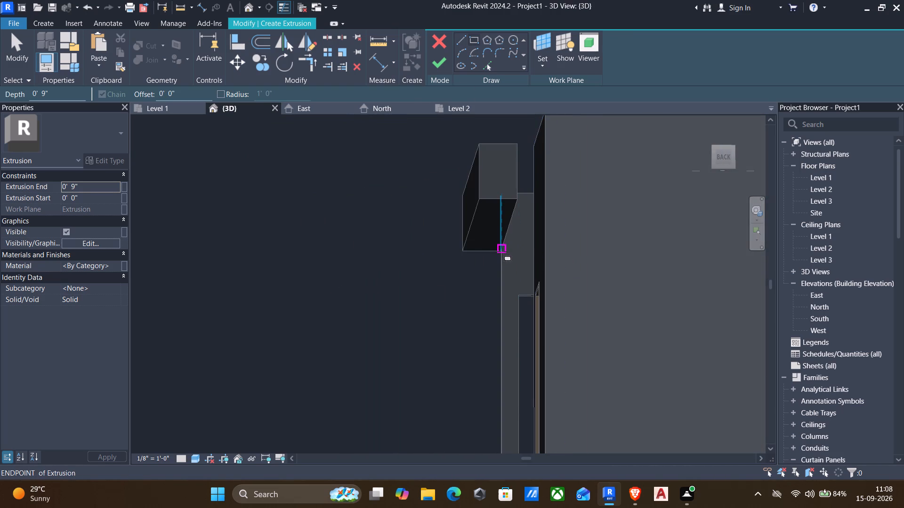
{"action": "left_click", "coordinate": [502, 252]}
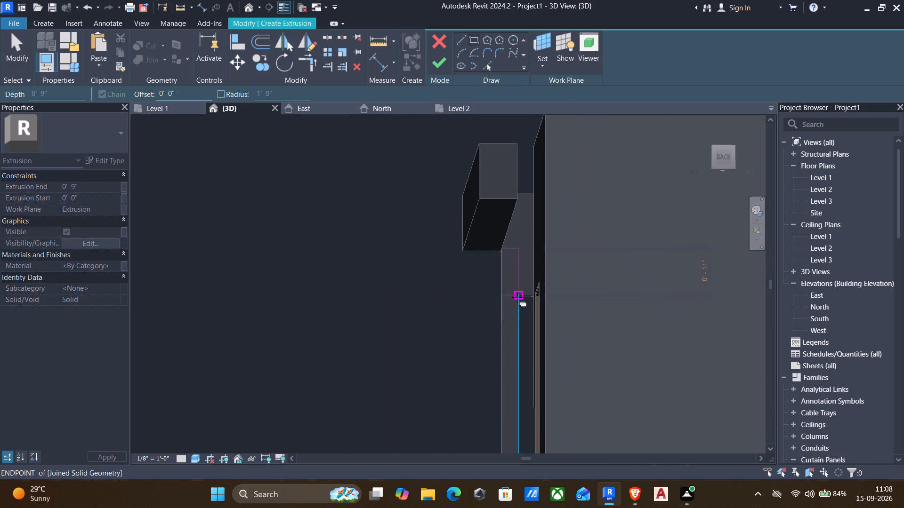
{"action": "left_click", "coordinate": [517, 297]}
{"action": "key", "text": "Escape"}
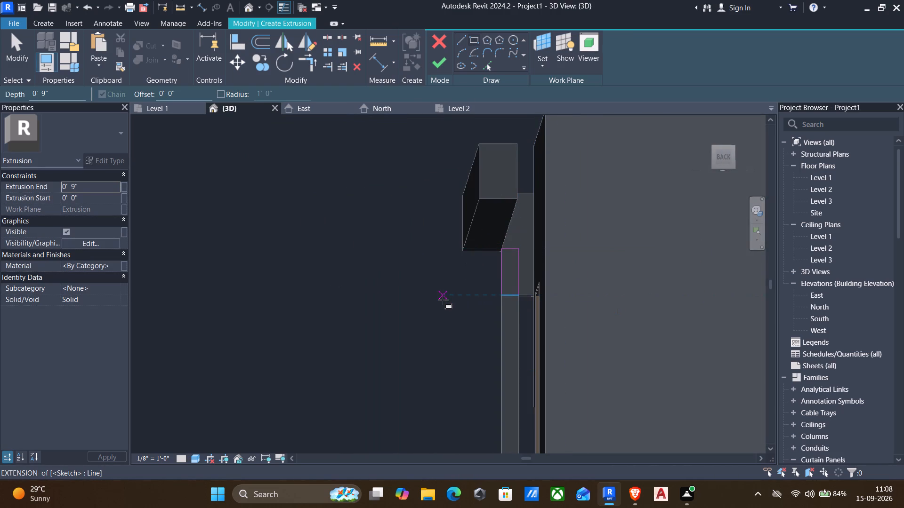
{"action": "middle_click_drag", "start_coordinate": [443, 300], "coordinate": [528, 302], "text": "shift"}
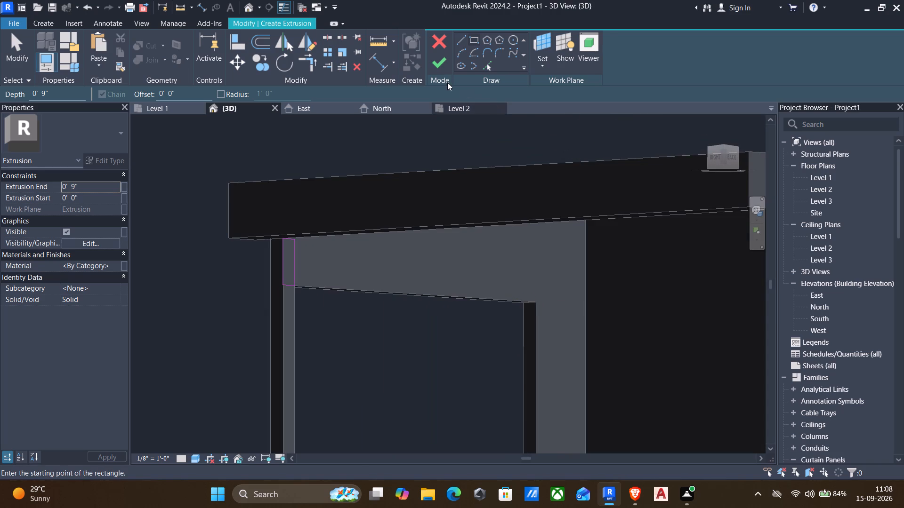
{"action": "left_click", "coordinate": [435, 67]}
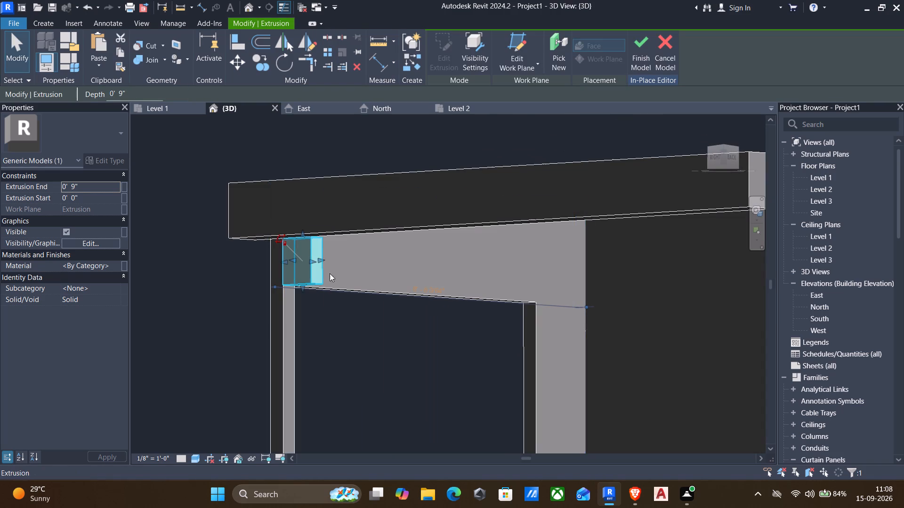
{"action": "middle_click_drag", "start_coordinate": [344, 311], "coordinate": [480, 324], "text": "shift"}
{"action": "scroll", "coordinate": [480, 324], "scroll_direction": "down", "scroll_amount": 3}
{"action": "middle_click_drag", "start_coordinate": [465, 339], "coordinate": [539, 341], "text": "shift"}
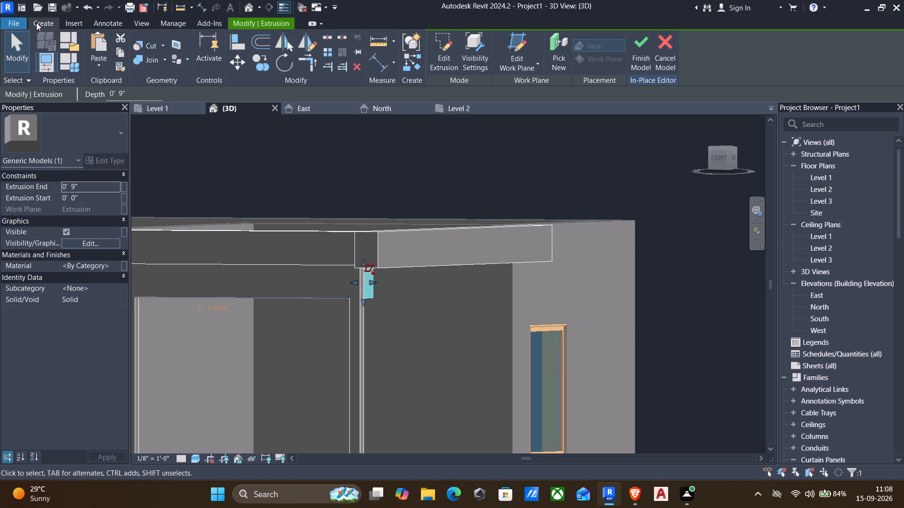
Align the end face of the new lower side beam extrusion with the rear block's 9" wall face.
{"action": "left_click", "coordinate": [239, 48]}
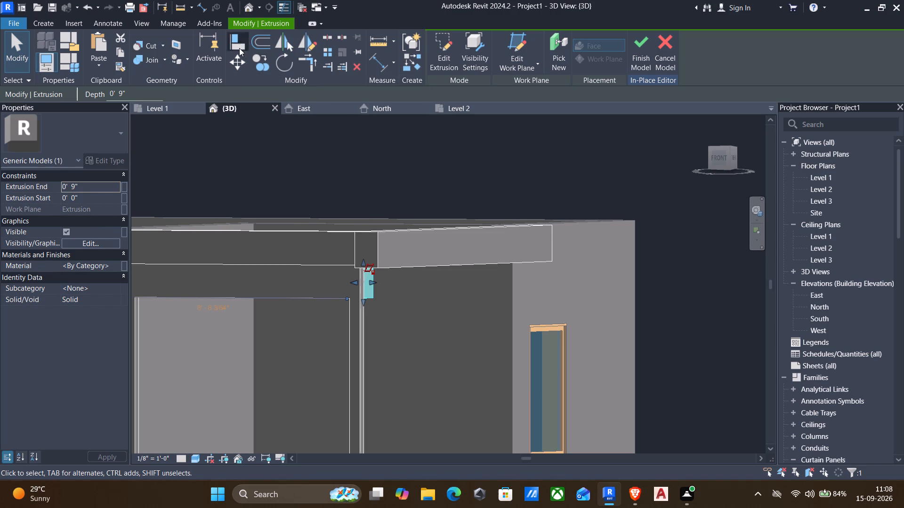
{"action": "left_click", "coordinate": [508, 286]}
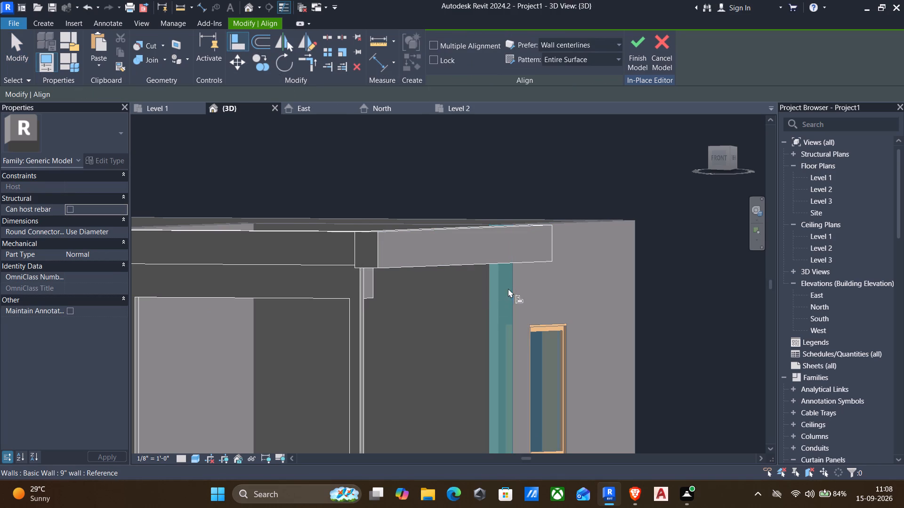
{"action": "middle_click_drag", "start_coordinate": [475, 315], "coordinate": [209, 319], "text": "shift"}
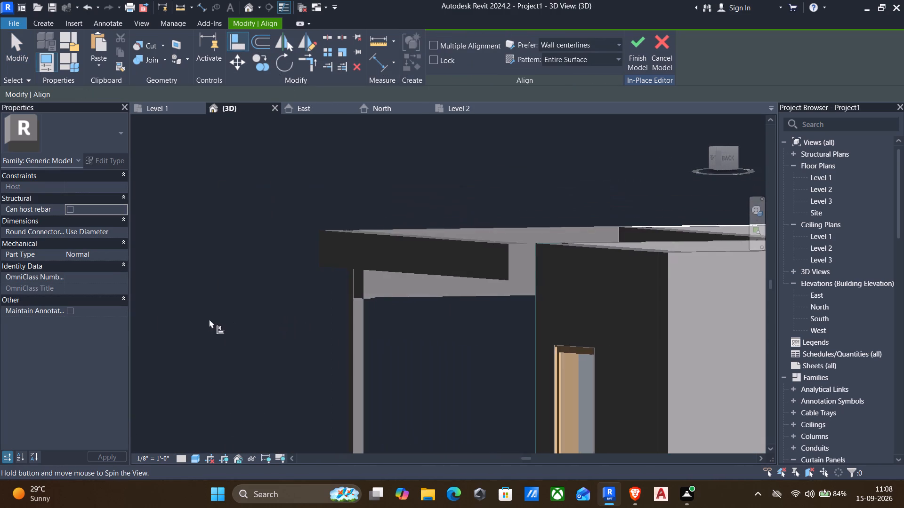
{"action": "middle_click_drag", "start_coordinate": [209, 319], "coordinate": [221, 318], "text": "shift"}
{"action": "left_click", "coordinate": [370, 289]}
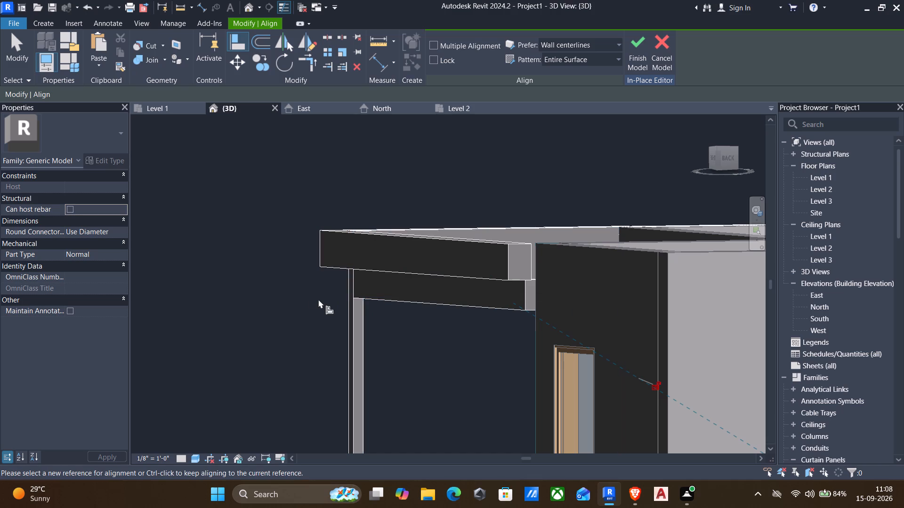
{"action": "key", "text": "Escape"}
Delete the lower side beam extrusion beneath the upper side beam.
{"action": "middle_click_drag", "start_coordinate": [331, 332], "coordinate": [393, 330], "text": "shift"}
{"action": "scroll", "coordinate": [466, 334], "scroll_direction": "down", "scroll_amount": 2}
{"action": "middle_click_drag", "start_coordinate": [492, 349], "coordinate": [499, 349], "text": "shift"}
{"action": "scroll", "coordinate": [424, 380], "scroll_direction": "down", "scroll_amount": 1}
{"action": "middle_click_drag", "start_coordinate": [409, 359], "coordinate": [396, 361]}
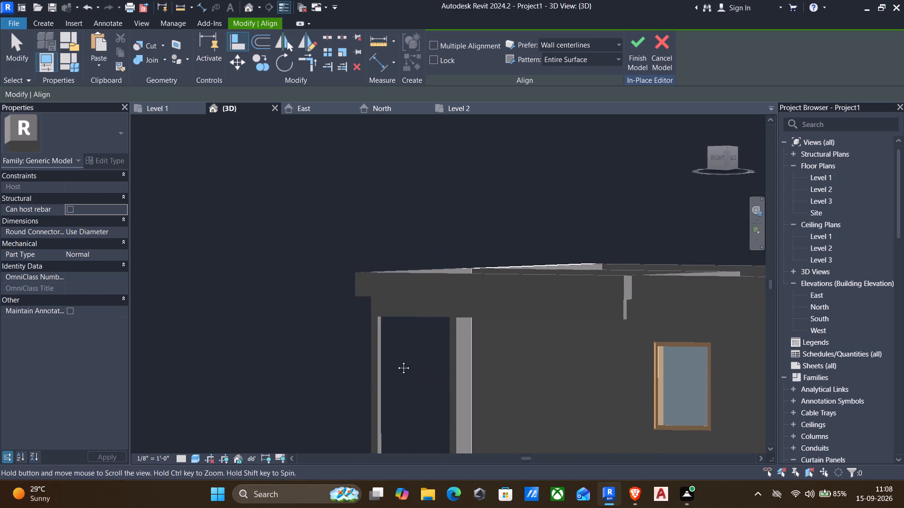
{"action": "middle_click_drag", "start_coordinate": [396, 361], "coordinate": [374, 364]}
{"action": "left_click", "coordinate": [391, 319]}
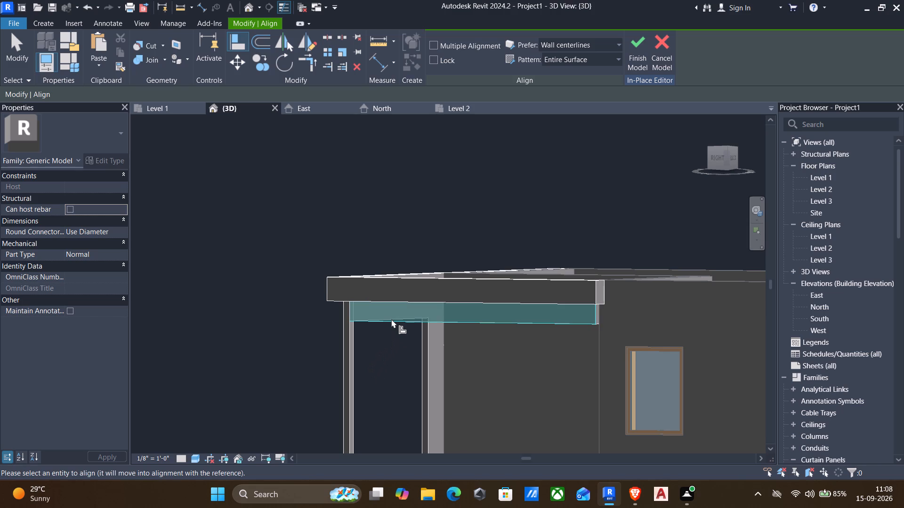
{"action": "key", "text": "Delete"}
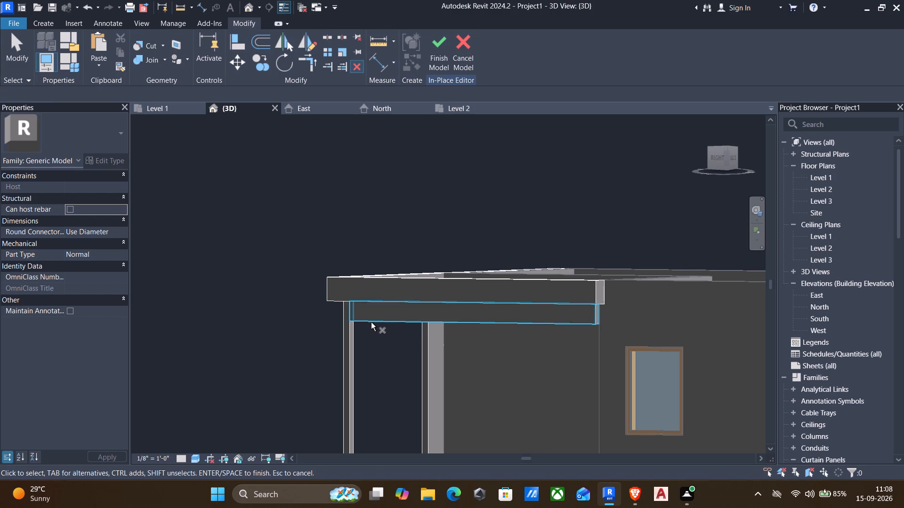
{"action": "left_click", "coordinate": [371, 322]}
{"action": "key", "text": "Delete"}
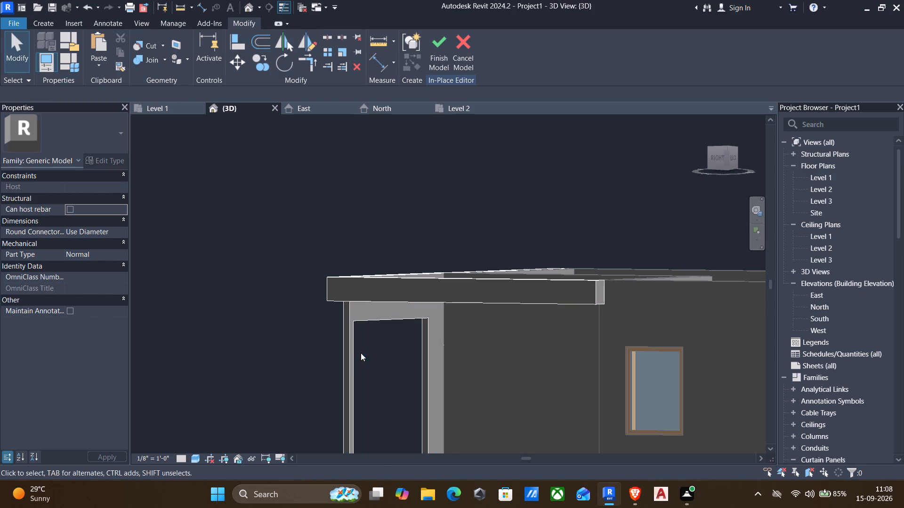
Start a new extrusion with the front face of the rear block's 9" wall as its work plane.
{"action": "middle_click_drag", "start_coordinate": [362, 353], "coordinate": [532, 360], "text": "shift"}
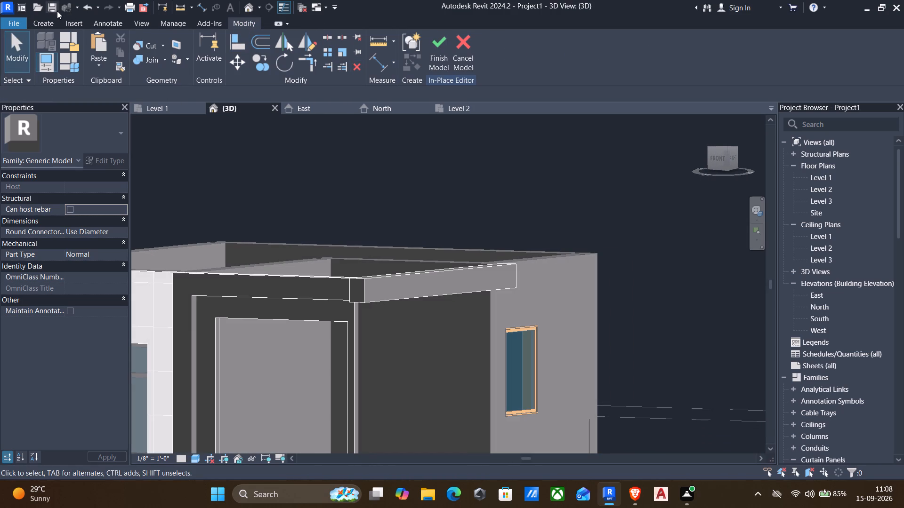
{"action": "left_click", "coordinate": [48, 21]}
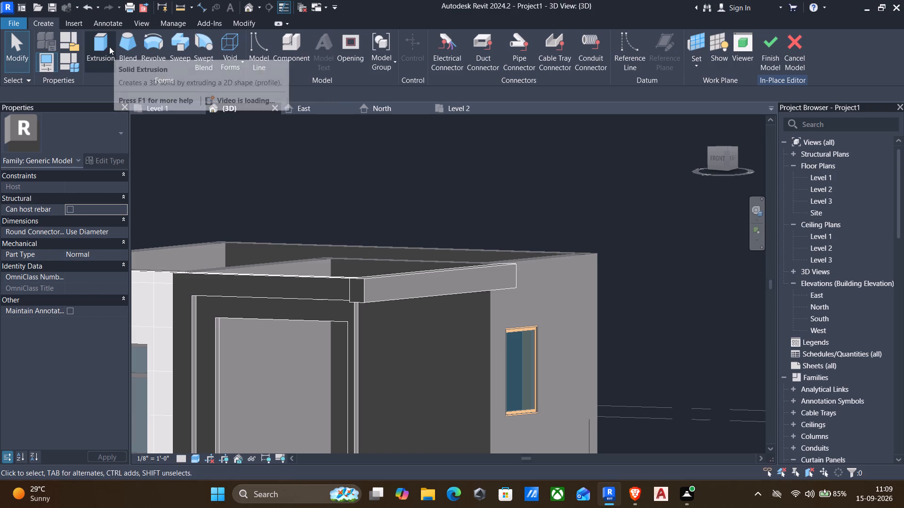
{"action": "left_click", "coordinate": [97, 45]}
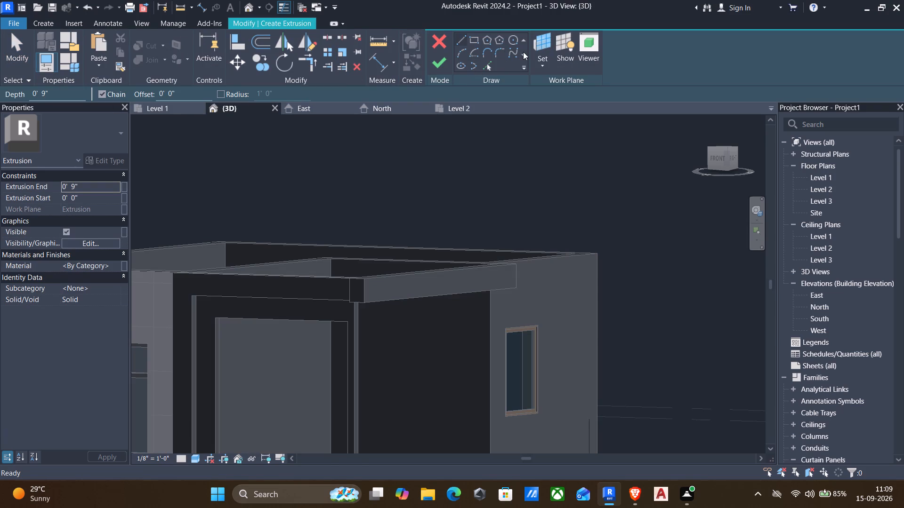
{"action": "left_click", "coordinate": [533, 64]}
{"action": "left_click", "coordinate": [555, 109]}
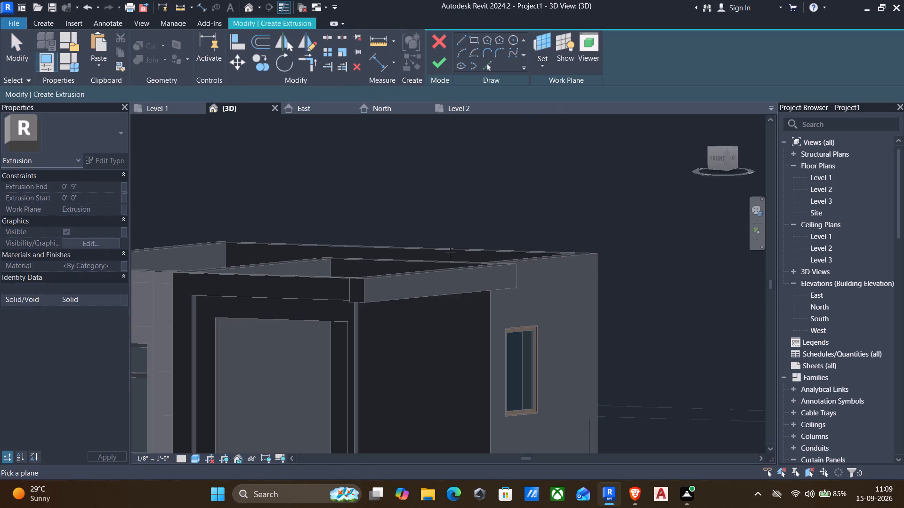
{"action": "left_click", "coordinate": [489, 321]}
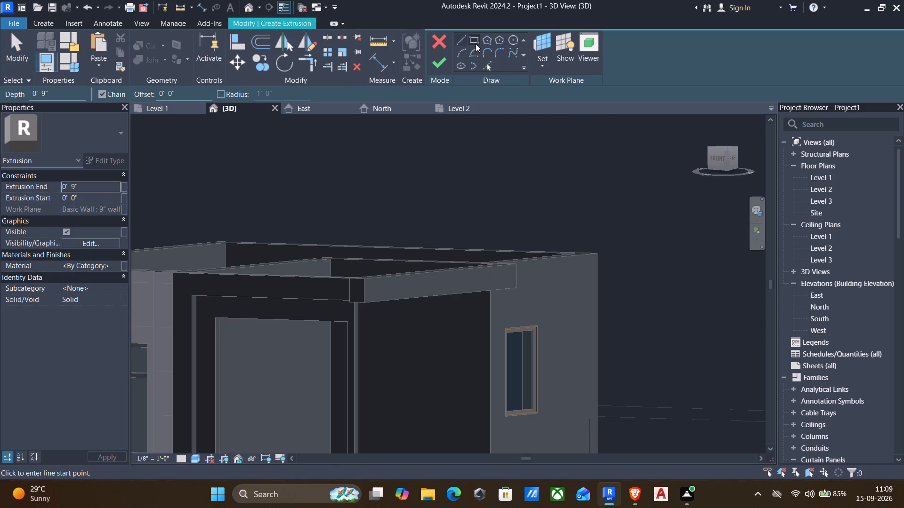
Sketch a rectangle about 9" wide and 1'-4" high at the upper outer corner of the rear block's wall face.
{"action": "left_click", "coordinate": [476, 44]}
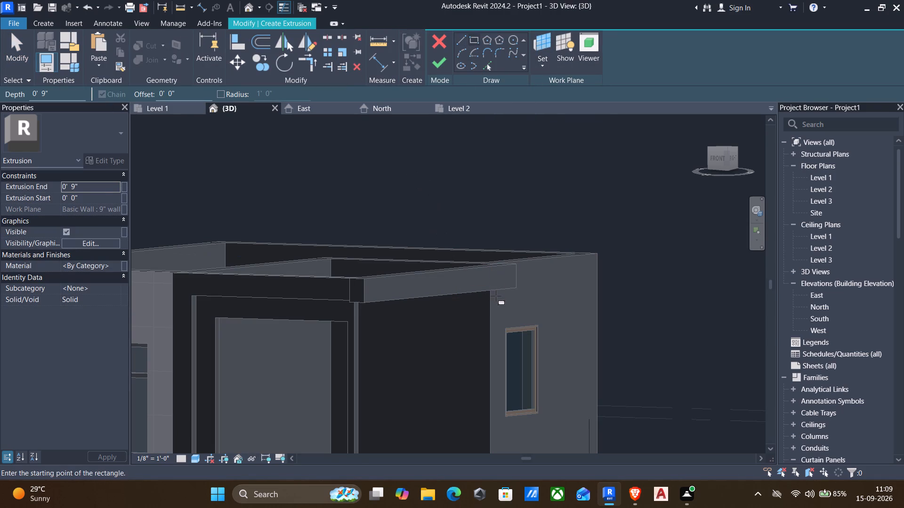
{"action": "middle_click_drag", "start_coordinate": [496, 296], "coordinate": [521, 283], "text": "shift"}
{"action": "middle_click_drag", "start_coordinate": [450, 310], "coordinate": [462, 290], "text": "shift"}
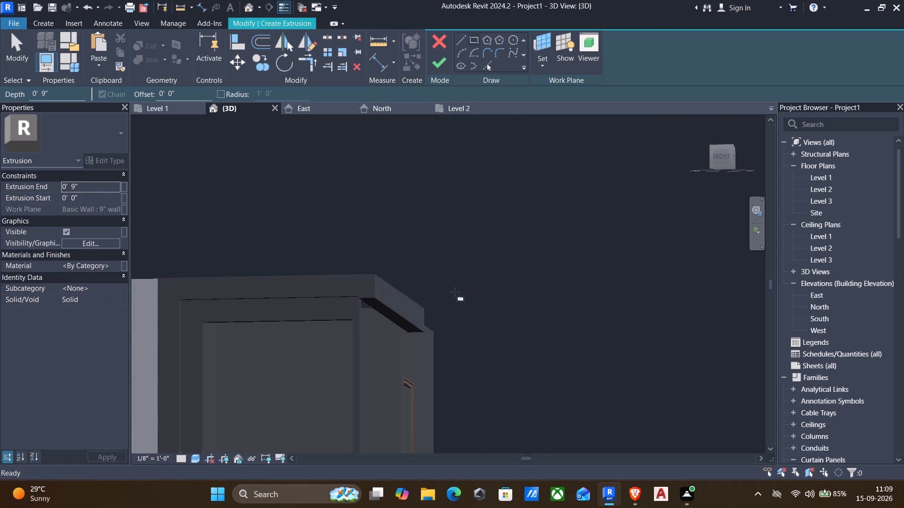
{"action": "scroll", "coordinate": [401, 349], "scroll_direction": "up", "scroll_amount": 4}
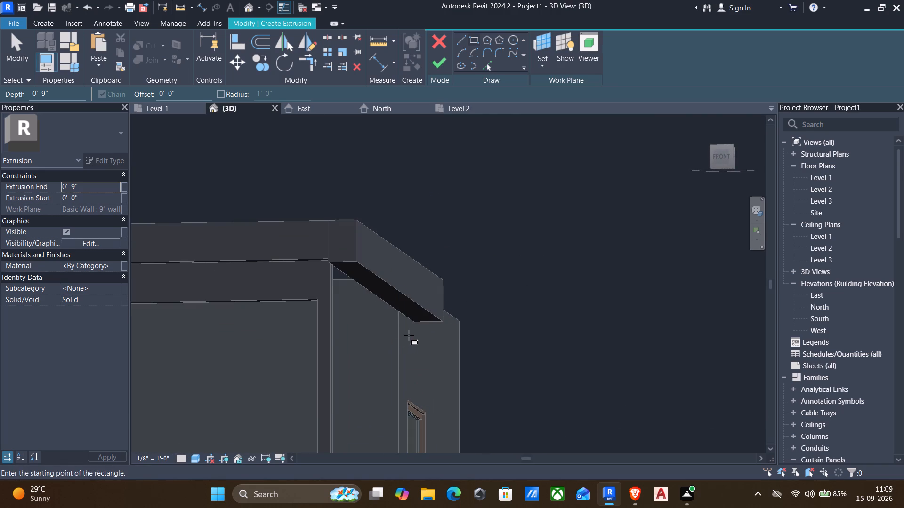
{"action": "middle_click", "coordinate": [412, 334], "text": "shift"}
{"action": "scroll", "coordinate": [402, 326], "scroll_direction": "down", "scroll_amount": 1}
{"action": "middle_click_drag", "start_coordinate": [389, 330], "coordinate": [427, 377], "text": "shift"}
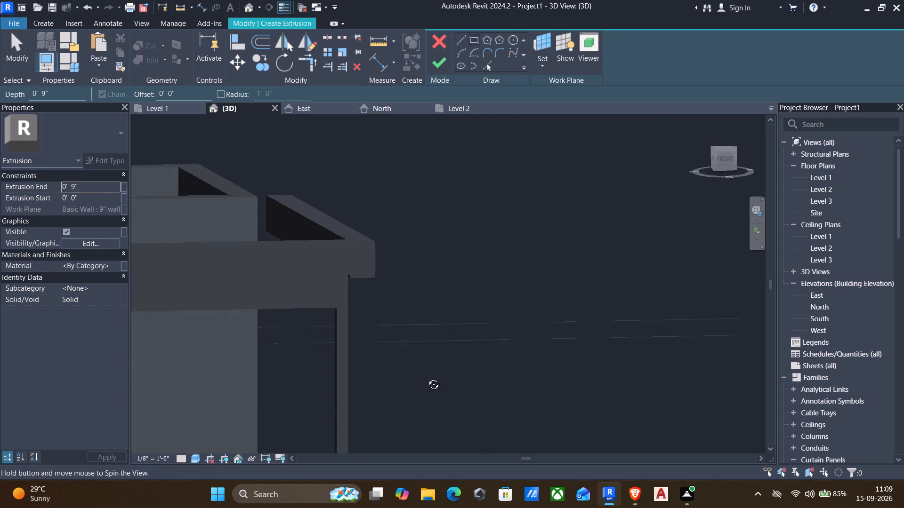
{"action": "middle_click_drag", "start_coordinate": [427, 377], "coordinate": [402, 375], "text": "shift"}
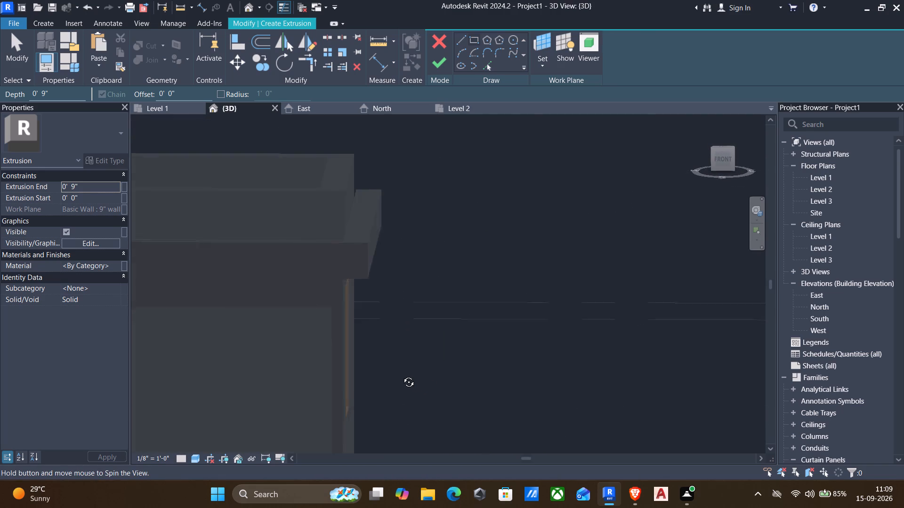
{"action": "middle_click_drag", "start_coordinate": [402, 375], "coordinate": [400, 372], "text": "shift"}
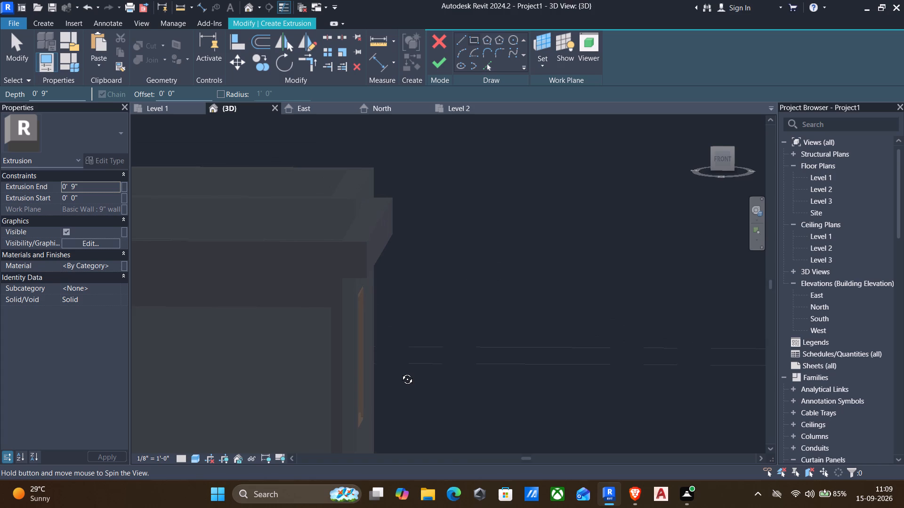
{"action": "middle_click_drag", "start_coordinate": [400, 372], "coordinate": [401, 381], "text": "shift"}
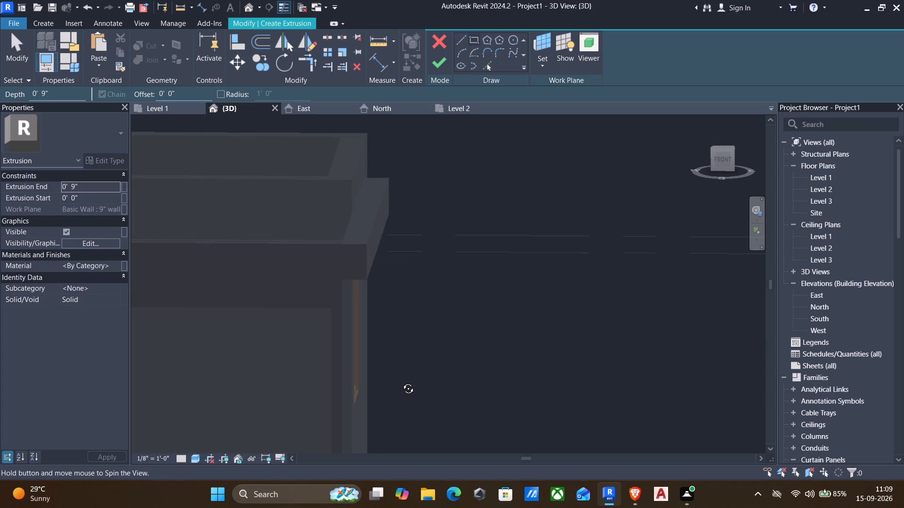
{"action": "middle_click_drag", "start_coordinate": [401, 381], "coordinate": [319, 367], "text": "shift"}
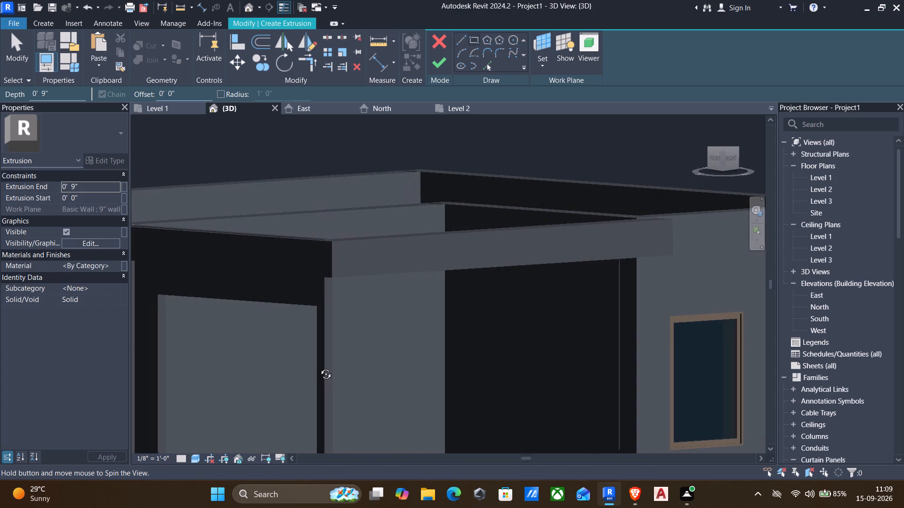
{"action": "middle_click_drag", "start_coordinate": [319, 367], "coordinate": [378, 358], "text": "shift"}
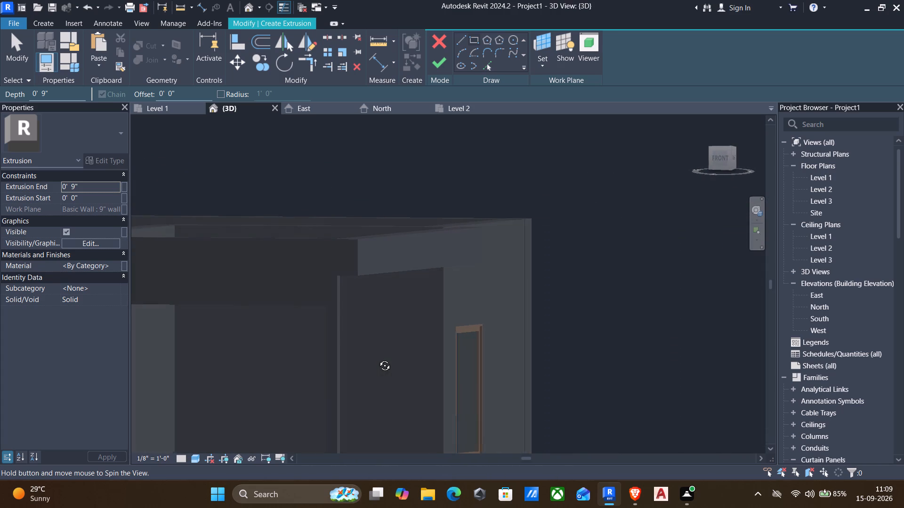
{"action": "middle_click_drag", "start_coordinate": [378, 358], "coordinate": [378, 358], "text": "shift"}
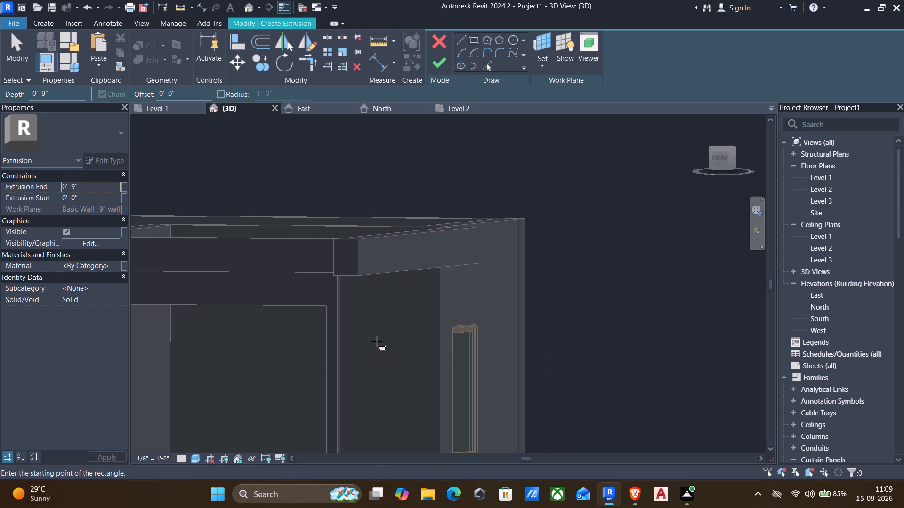
{"action": "middle_click_drag", "start_coordinate": [377, 341], "coordinate": [397, 369], "text": "shift"}
{"action": "left_click", "coordinate": [362, 167]}
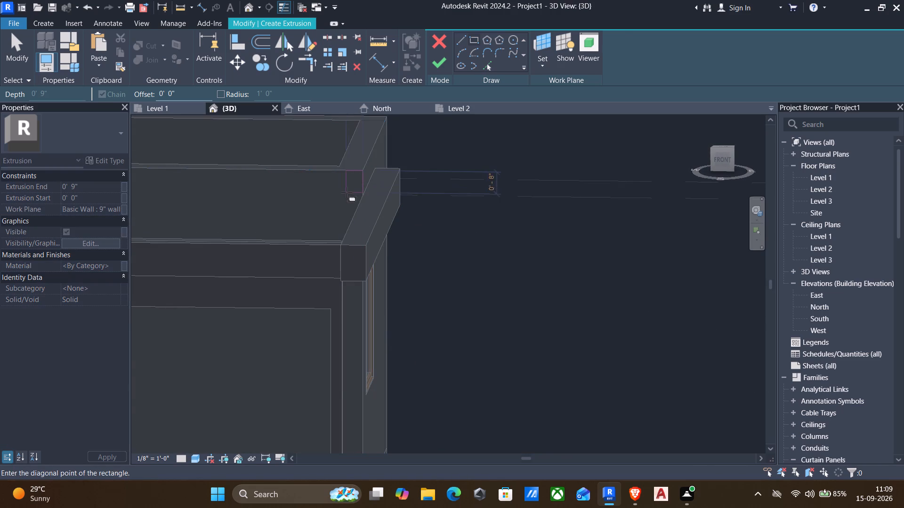
{"action": "middle_click_drag", "start_coordinate": [337, 205], "coordinate": [355, 207]}
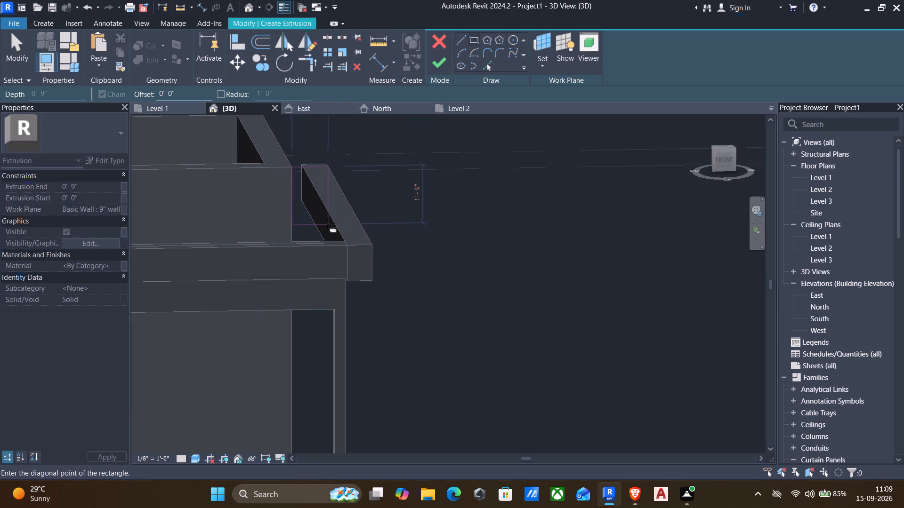
{"action": "left_click", "coordinate": [267, 211]}
{"action": "key", "text": "Escape"}
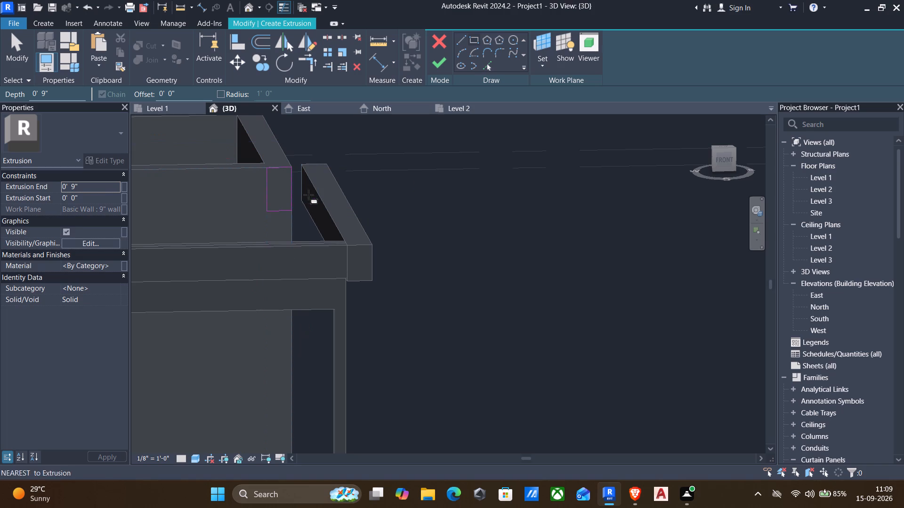
{"action": "key", "text": "Escape"}
Set the sketched rectangle's width to 4", keeping its edge on the wall's outer corner.
{"action": "left_click", "coordinate": [288, 199]}
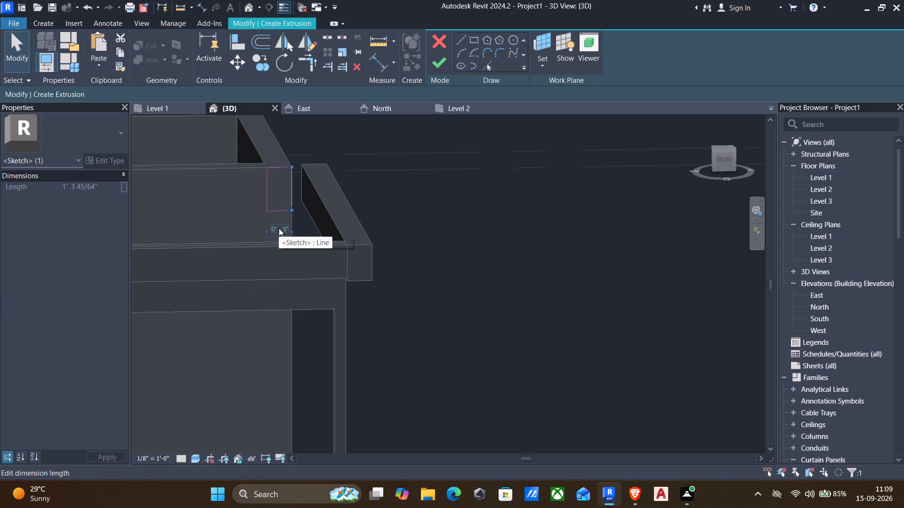
{"action": "left_click", "coordinate": [268, 198]}
{"action": "left_click", "coordinate": [287, 133]}
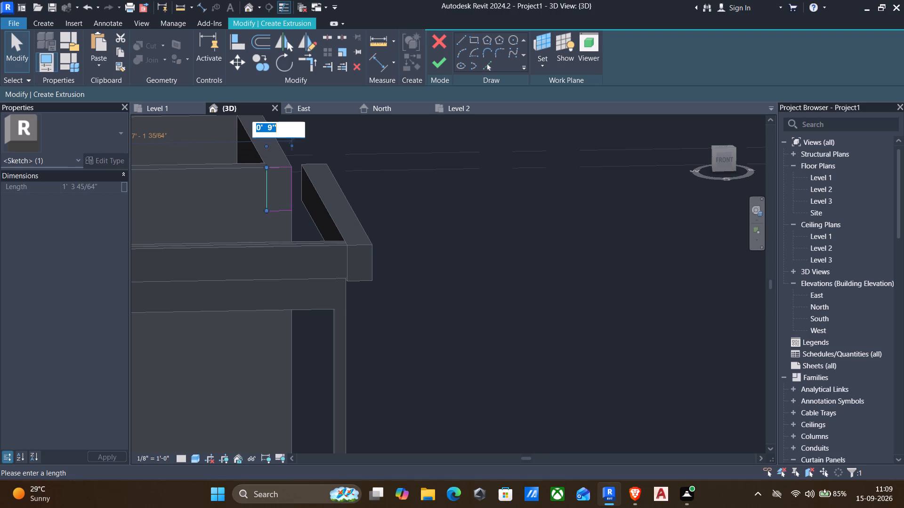
{"action": "type", "text": "4\""}
{"action": "key", "text": "Return"}
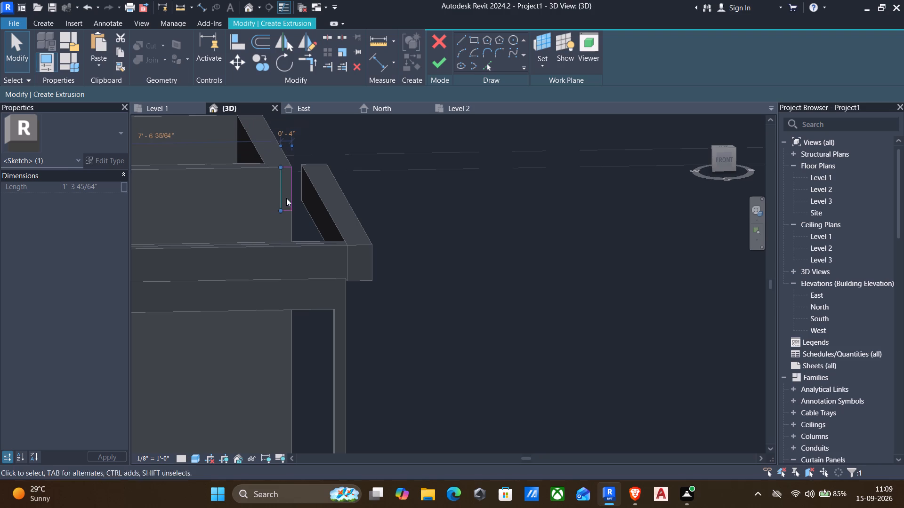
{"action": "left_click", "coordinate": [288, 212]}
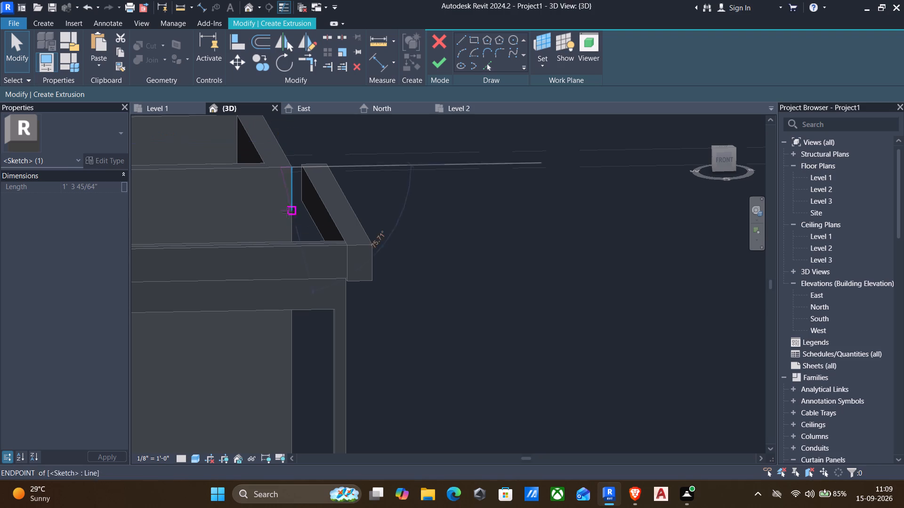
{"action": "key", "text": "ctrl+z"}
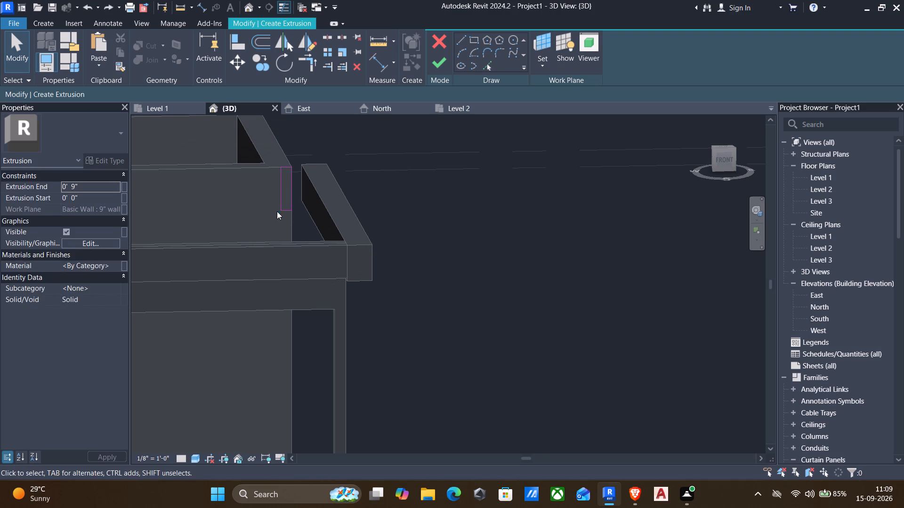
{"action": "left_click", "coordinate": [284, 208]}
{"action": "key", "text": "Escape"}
Set the sketched 4" wide rectangle's height to 1'-0" from the top of the wall and finish the extrusion sketch.
{"action": "scroll", "coordinate": [289, 220], "scroll_direction": "up", "scroll_amount": 3}
{"action": "left_click", "coordinate": [284, 203]}
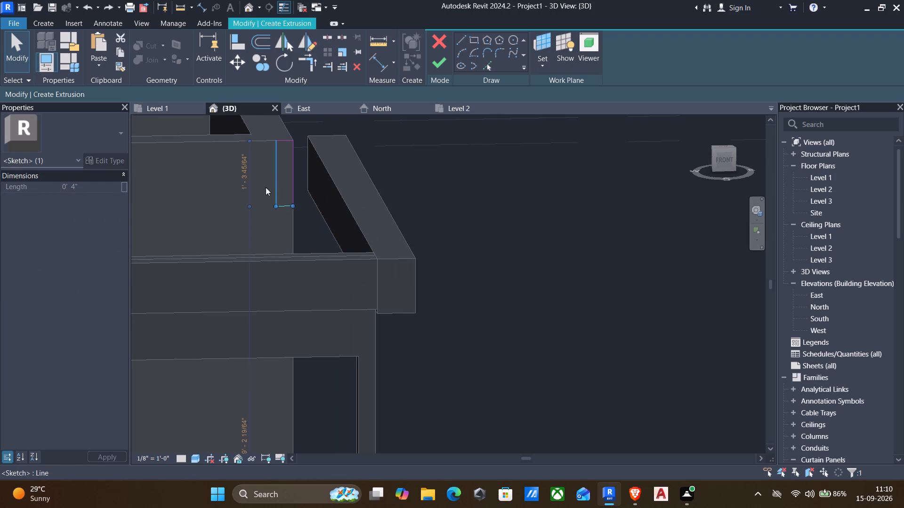
{"action": "left_click", "coordinate": [244, 180]}
{"action": "key", "text": "1"}
{"action": "key", "text": "apostrophe"}
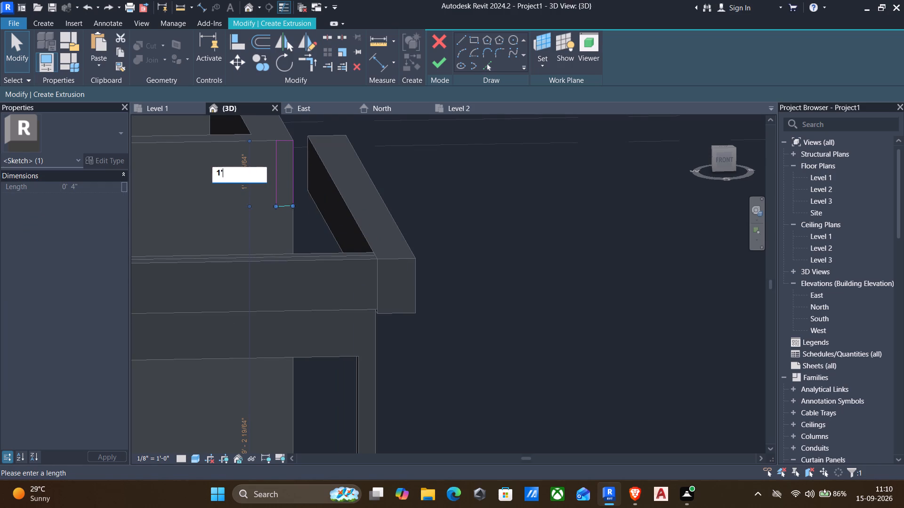
{"action": "key", "text": "Return"}
{"action": "left_click", "coordinate": [440, 64]}
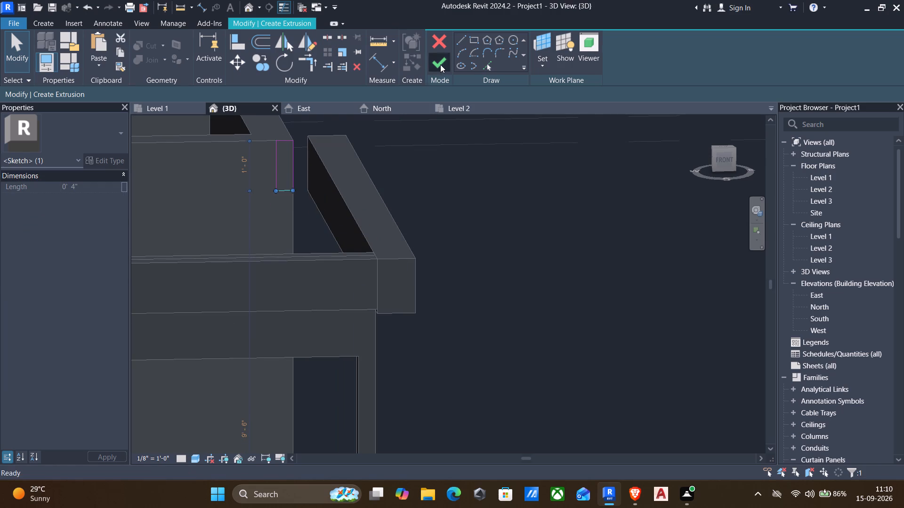
Stretch the new beam extrusion over the terrace towards the front frame to a depth of about 11'.
{"action": "middle_click_drag", "start_coordinate": [210, 172], "coordinate": [283, 231], "text": "shift"}
{"action": "scroll", "coordinate": [277, 215], "scroll_direction": "down", "scroll_amount": 1, "text": "shift"}
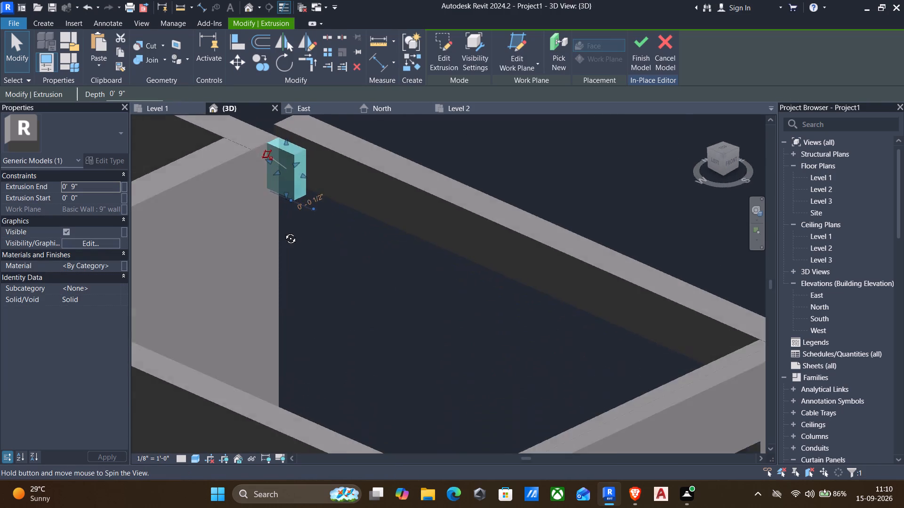
{"action": "middle_click_drag", "start_coordinate": [283, 231], "coordinate": [359, 269], "text": "shift"}
{"action": "scroll", "coordinate": [356, 263], "scroll_direction": "down", "scroll_amount": 1}
{"action": "middle_click_drag", "start_coordinate": [351, 255], "coordinate": [204, 286]}
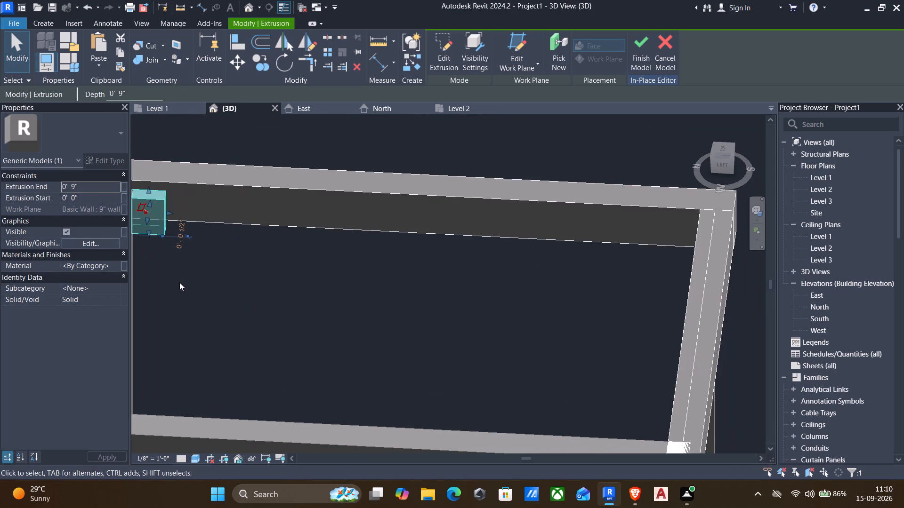
{"action": "left_click_drag", "start_coordinate": [169, 214], "coordinate": [442, 252]}
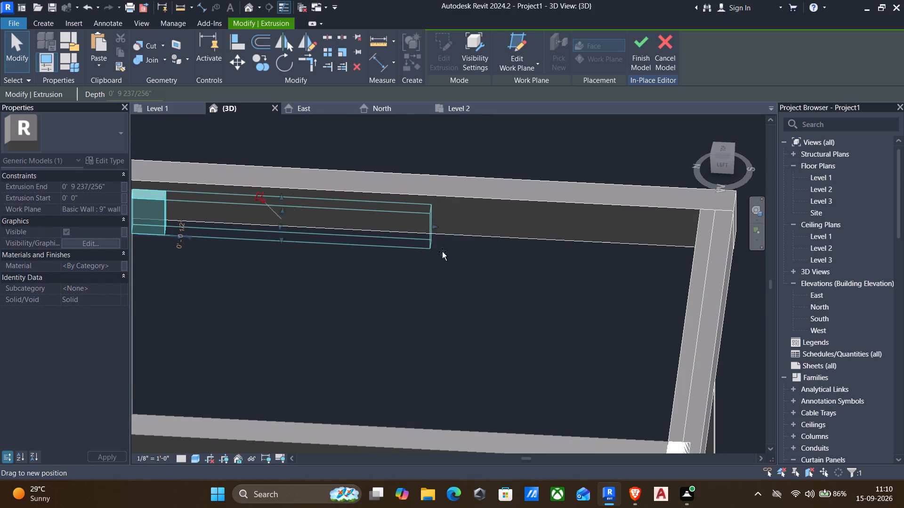
{"action": "left_click_drag", "start_coordinate": [442, 252], "coordinate": [617, 277]}
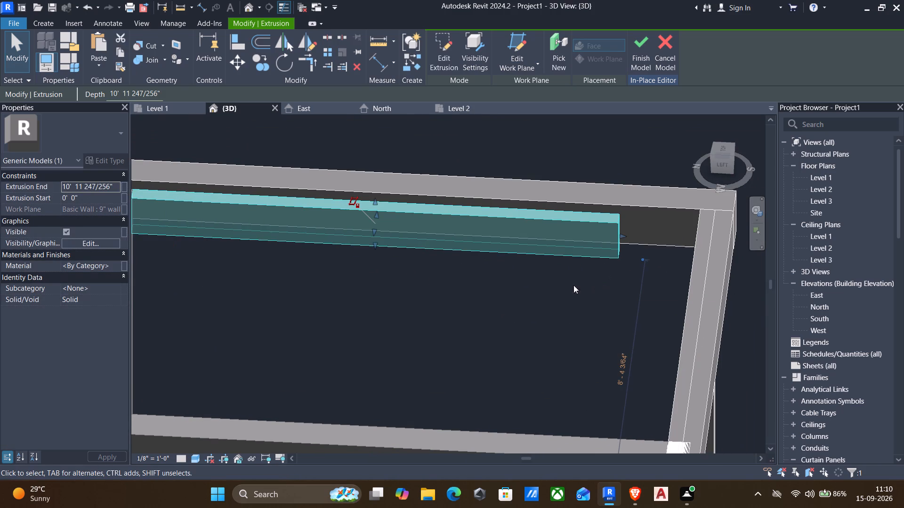
Align the free end of the new side beam with the inner face of the front frame.
{"action": "middle_click_drag", "start_coordinate": [558, 286], "coordinate": [622, 216], "text": "shift"}
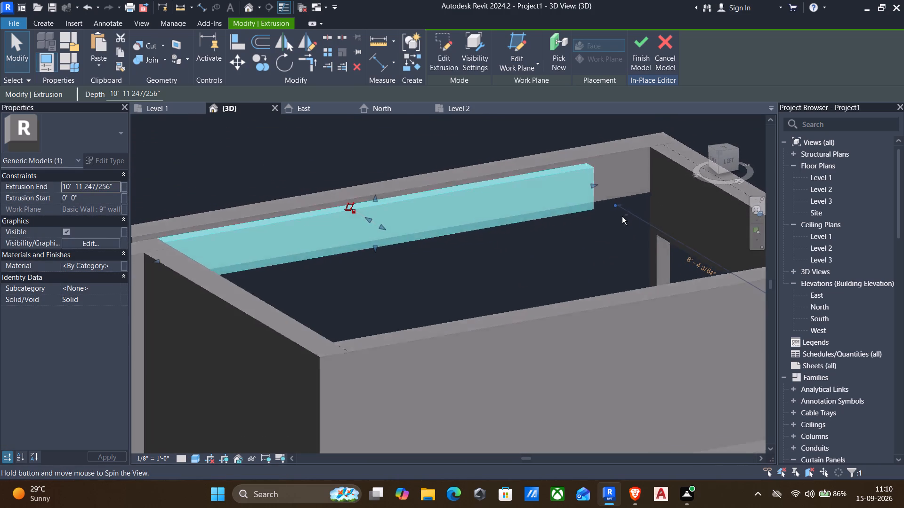
{"action": "middle_click_drag", "start_coordinate": [622, 216], "coordinate": [621, 220], "text": "shift"}
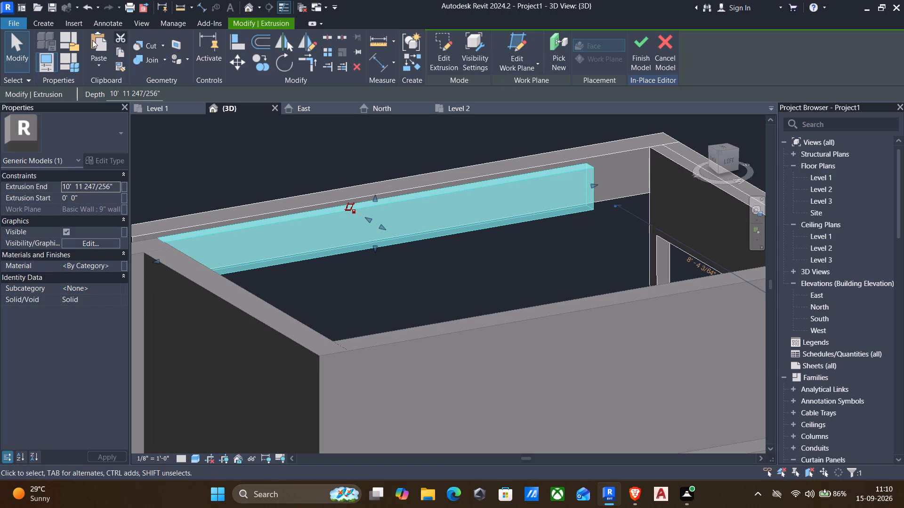
{"action": "left_click", "coordinate": [234, 48]}
{"action": "left_click", "coordinate": [668, 159]}
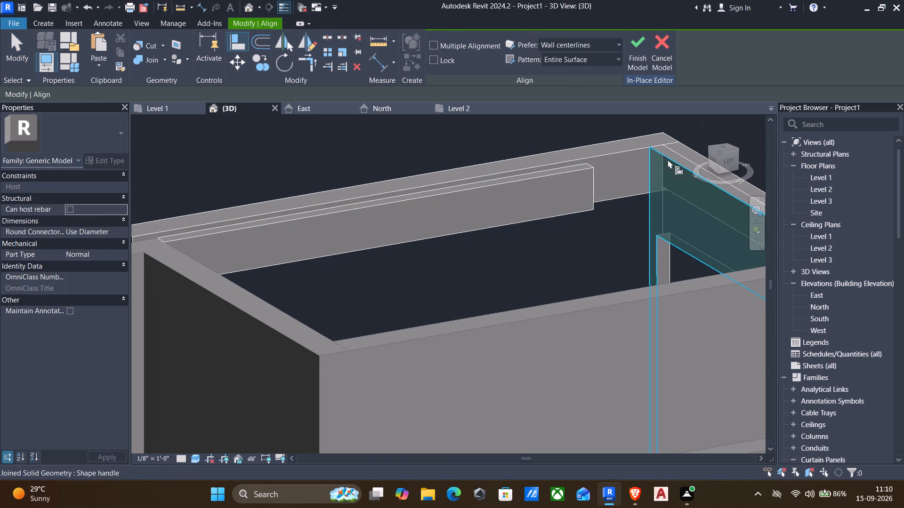
{"action": "middle_click_drag", "start_coordinate": [623, 170], "coordinate": [491, 189], "text": "shift"}
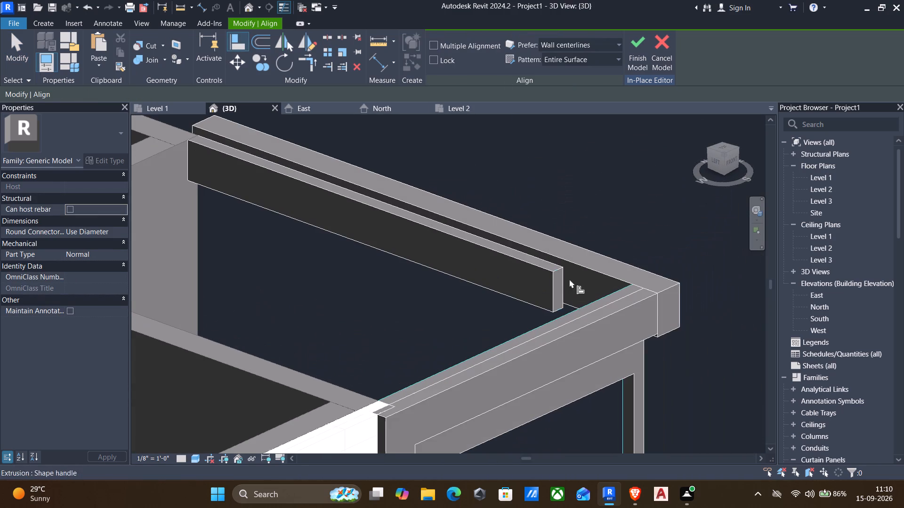
{"action": "left_click", "coordinate": [554, 281]}
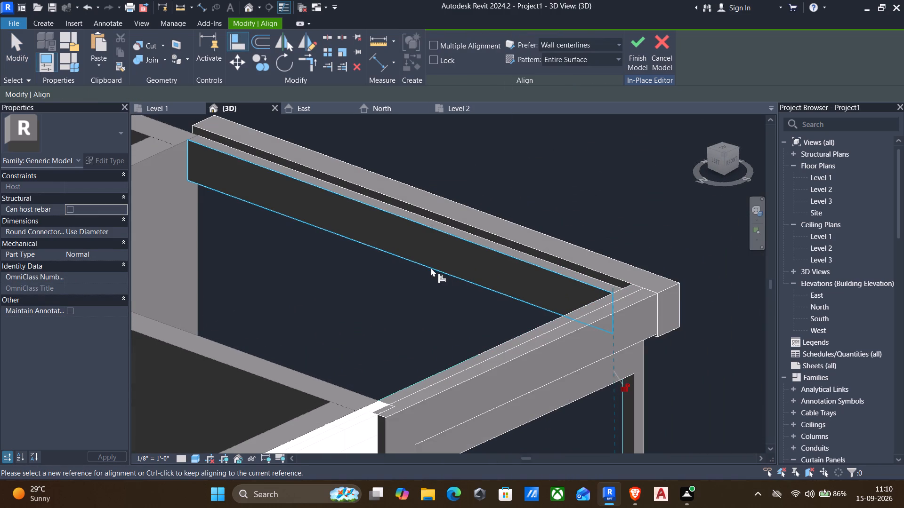
{"action": "middle_click_drag", "start_coordinate": [431, 268], "coordinate": [609, 266], "text": "shift"}
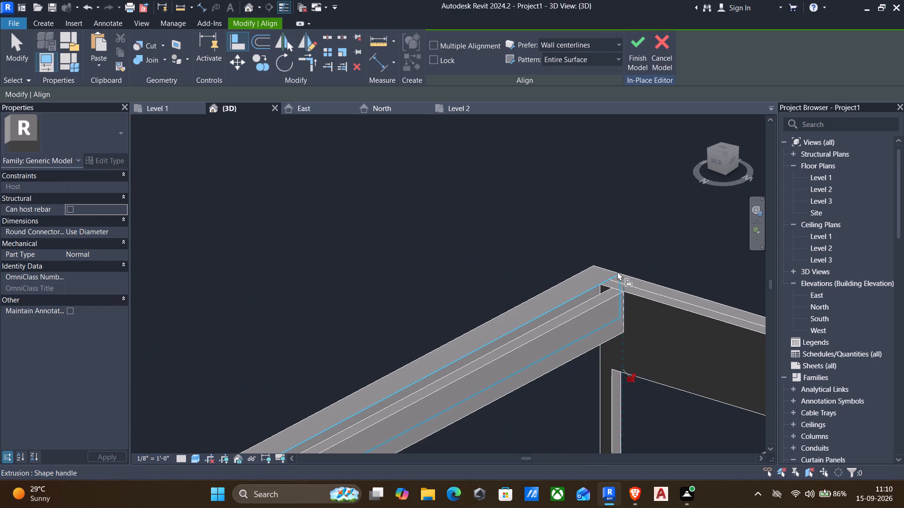
{"action": "scroll", "coordinate": [620, 290], "scroll_direction": "down", "scroll_amount": 1}
{"action": "middle_click_drag", "start_coordinate": [621, 305], "coordinate": [550, 261]}
{"action": "middle_click_drag", "start_coordinate": [539, 288], "coordinate": [609, 300], "text": "shift"}
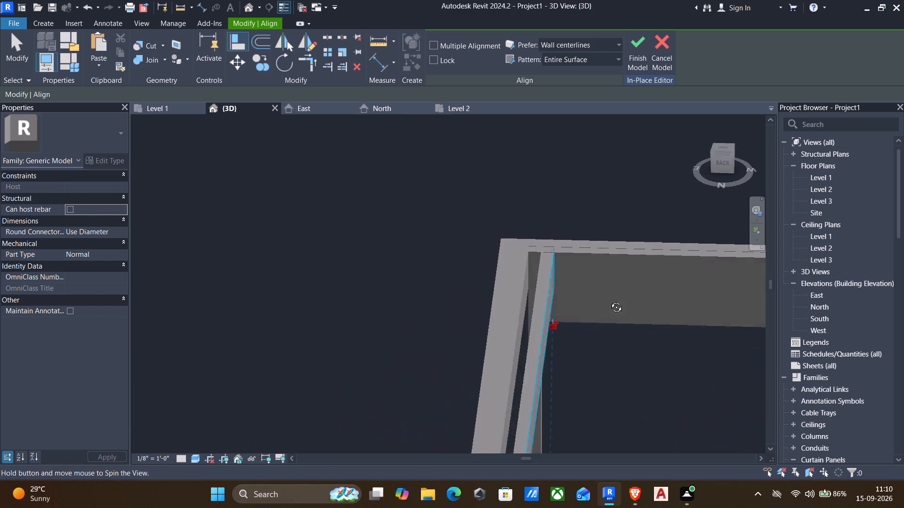
{"action": "middle_click_drag", "start_coordinate": [609, 300], "coordinate": [614, 301], "text": "shift"}
{"action": "middle_click_drag", "start_coordinate": [591, 285], "coordinate": [509, 237]}
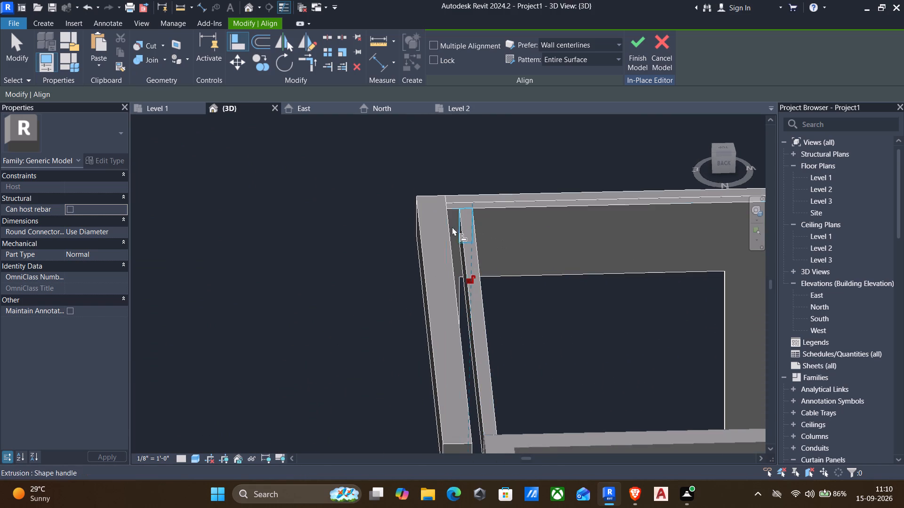
{"action": "key", "text": "Escape"}
Delete the wider outer side beam extrusion that runs alongside the new 4" beam.
{"action": "left_click", "coordinate": [447, 236]}
{"action": "key", "text": "Delete"}
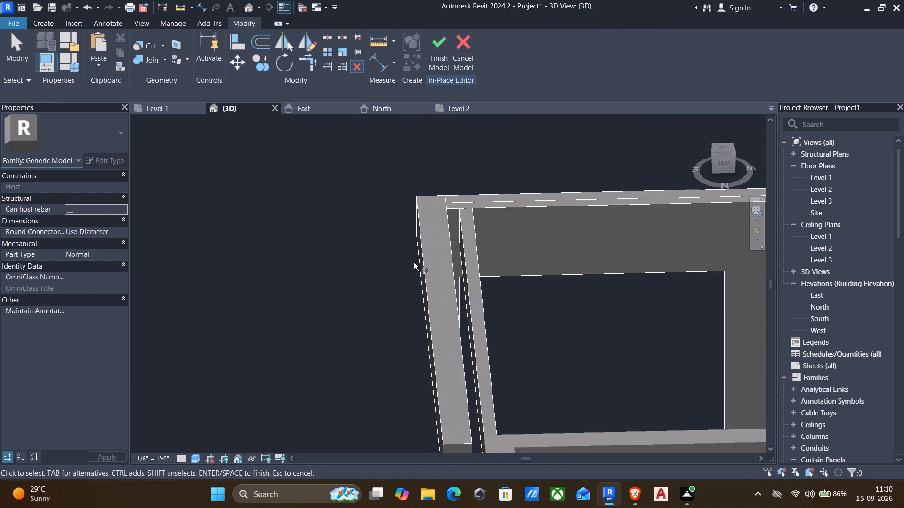
{"action": "key", "text": "Delete"}
{"action": "key", "text": "Escape"}
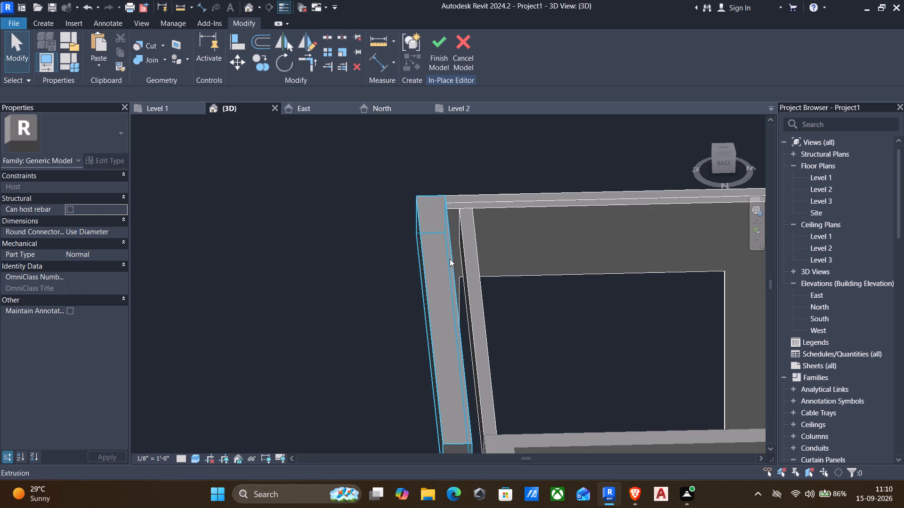
{"action": "left_click_drag", "start_coordinate": [455, 262], "coordinate": [455, 270]}
{"action": "key", "text": "Delete"}
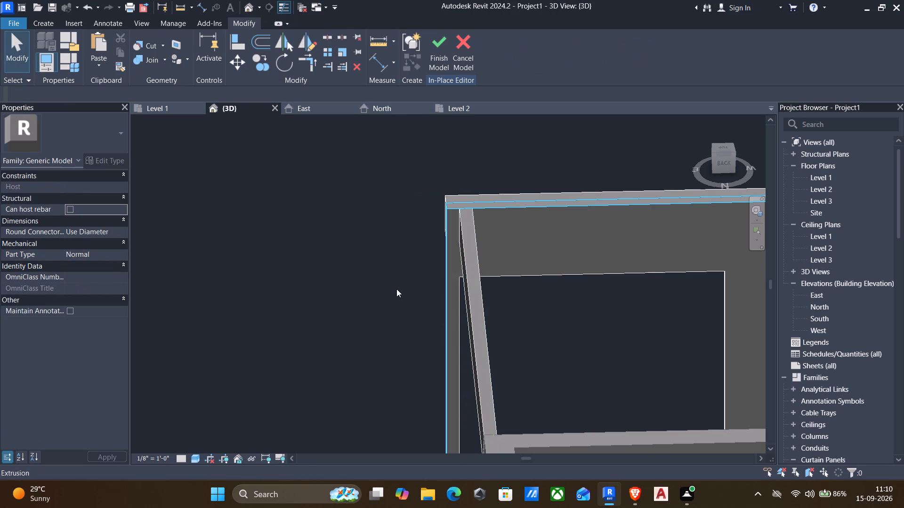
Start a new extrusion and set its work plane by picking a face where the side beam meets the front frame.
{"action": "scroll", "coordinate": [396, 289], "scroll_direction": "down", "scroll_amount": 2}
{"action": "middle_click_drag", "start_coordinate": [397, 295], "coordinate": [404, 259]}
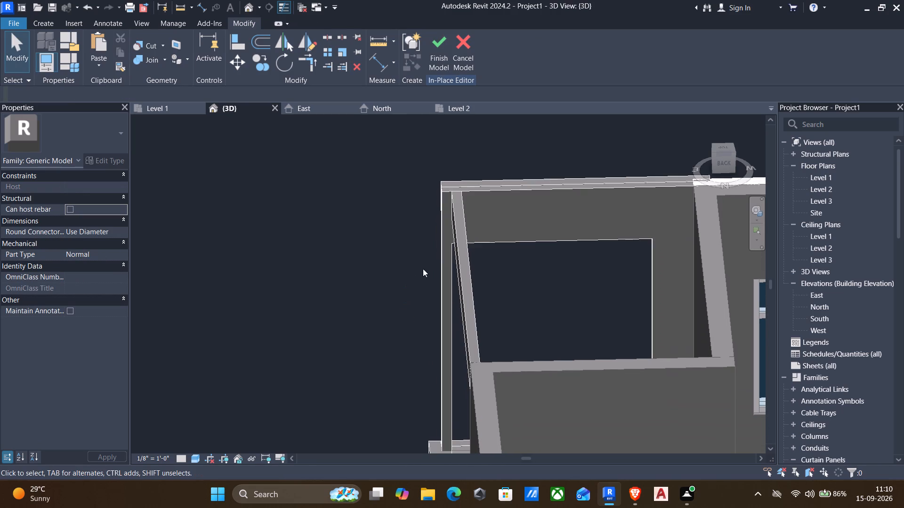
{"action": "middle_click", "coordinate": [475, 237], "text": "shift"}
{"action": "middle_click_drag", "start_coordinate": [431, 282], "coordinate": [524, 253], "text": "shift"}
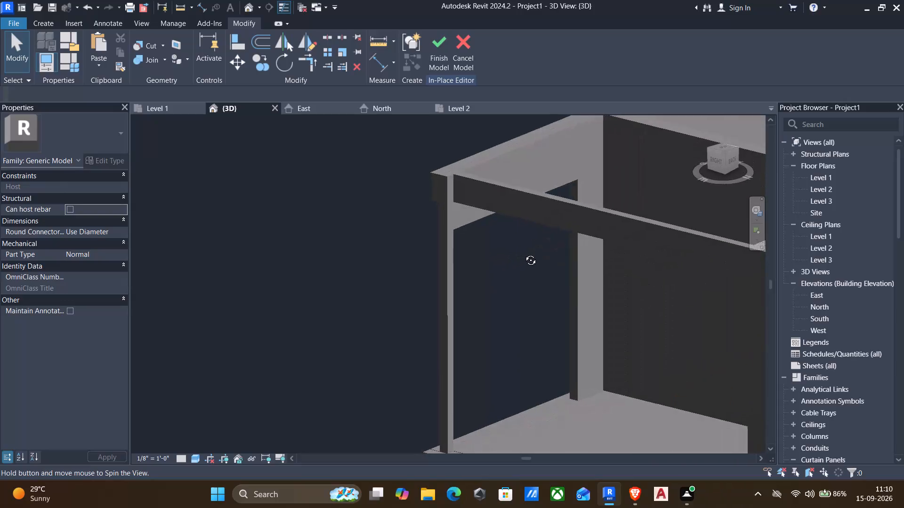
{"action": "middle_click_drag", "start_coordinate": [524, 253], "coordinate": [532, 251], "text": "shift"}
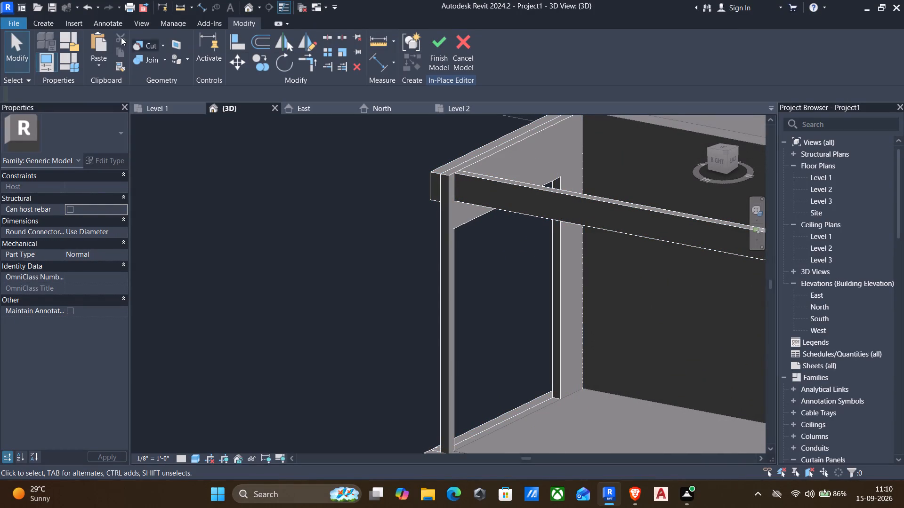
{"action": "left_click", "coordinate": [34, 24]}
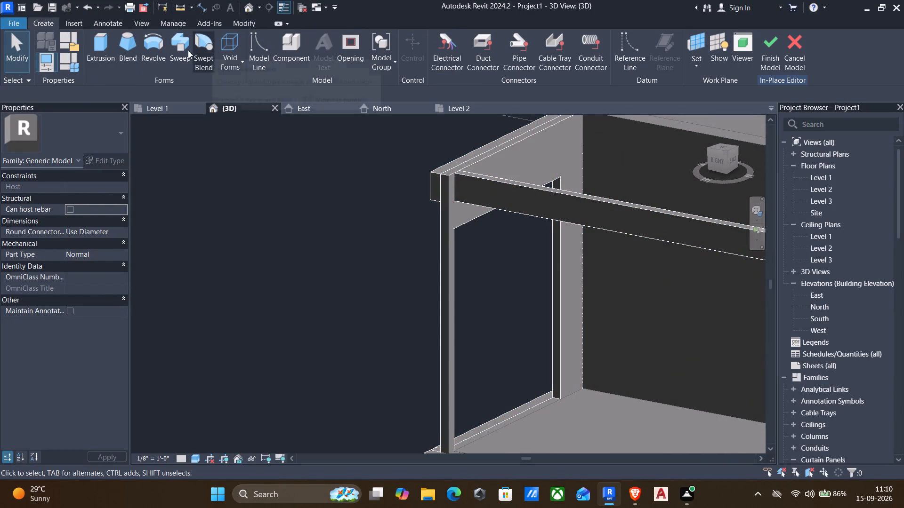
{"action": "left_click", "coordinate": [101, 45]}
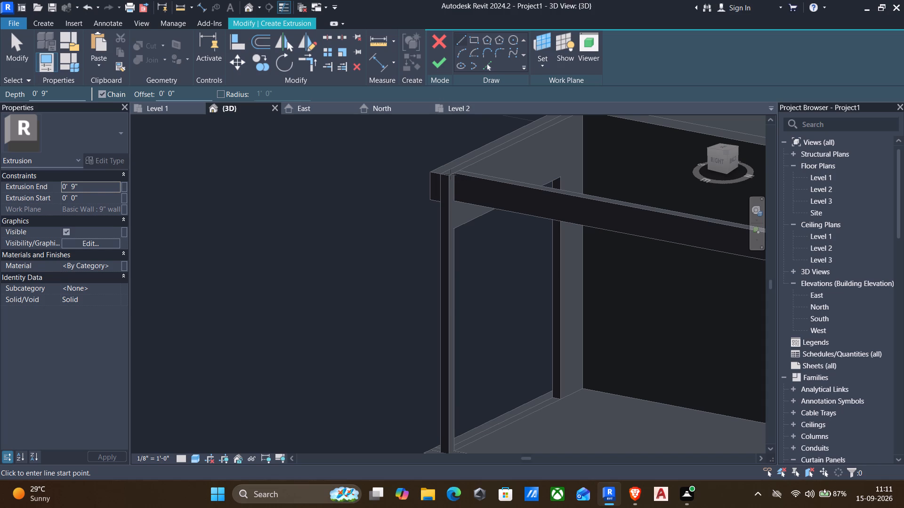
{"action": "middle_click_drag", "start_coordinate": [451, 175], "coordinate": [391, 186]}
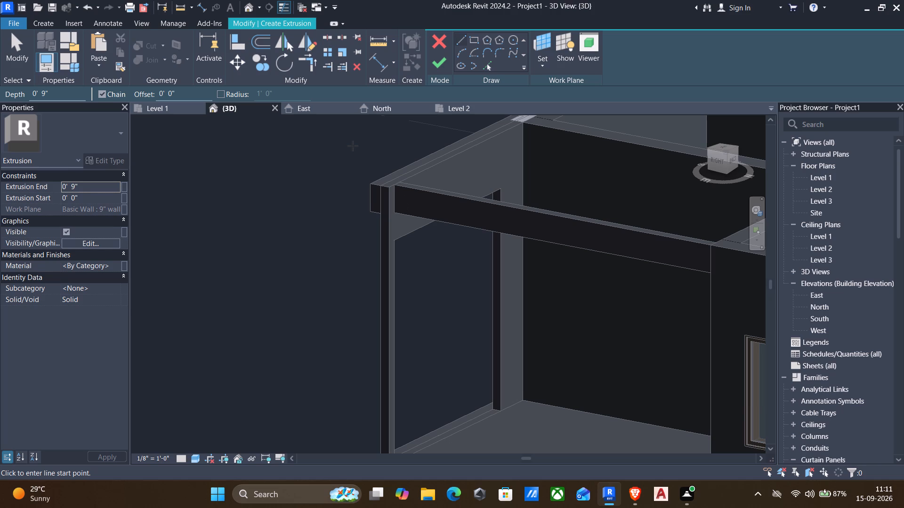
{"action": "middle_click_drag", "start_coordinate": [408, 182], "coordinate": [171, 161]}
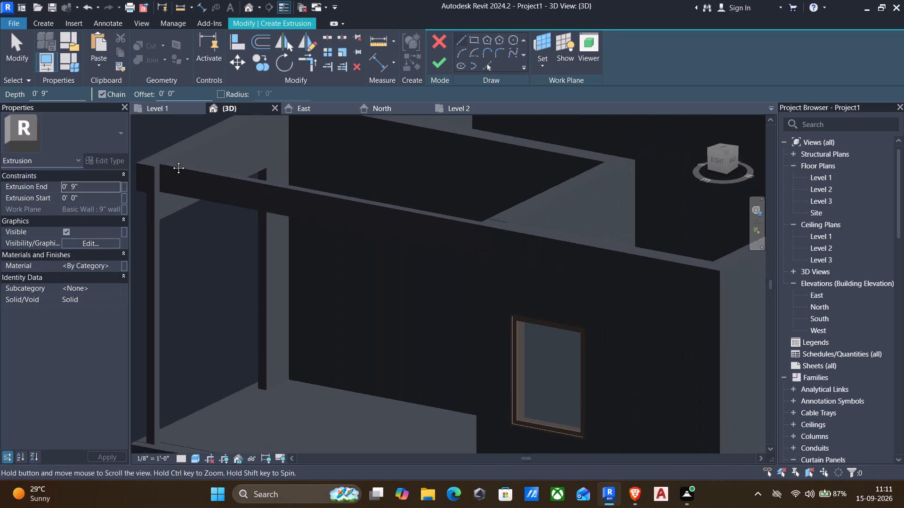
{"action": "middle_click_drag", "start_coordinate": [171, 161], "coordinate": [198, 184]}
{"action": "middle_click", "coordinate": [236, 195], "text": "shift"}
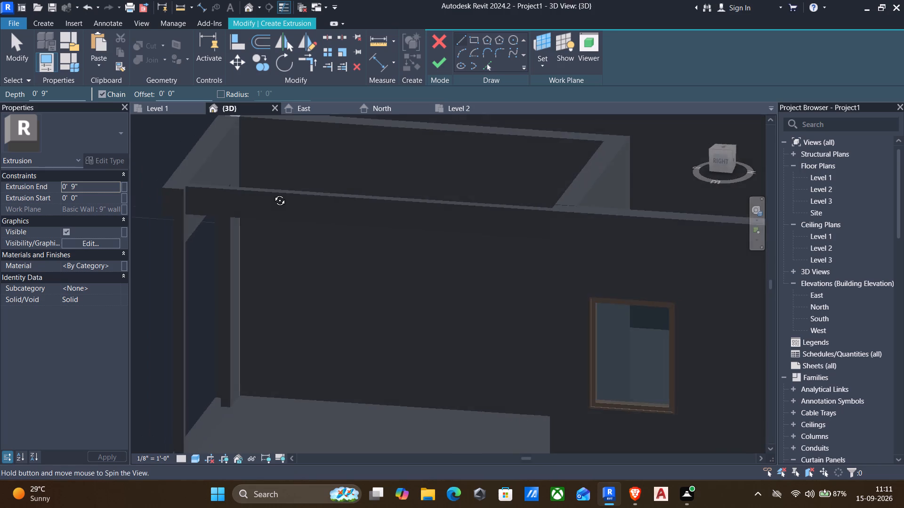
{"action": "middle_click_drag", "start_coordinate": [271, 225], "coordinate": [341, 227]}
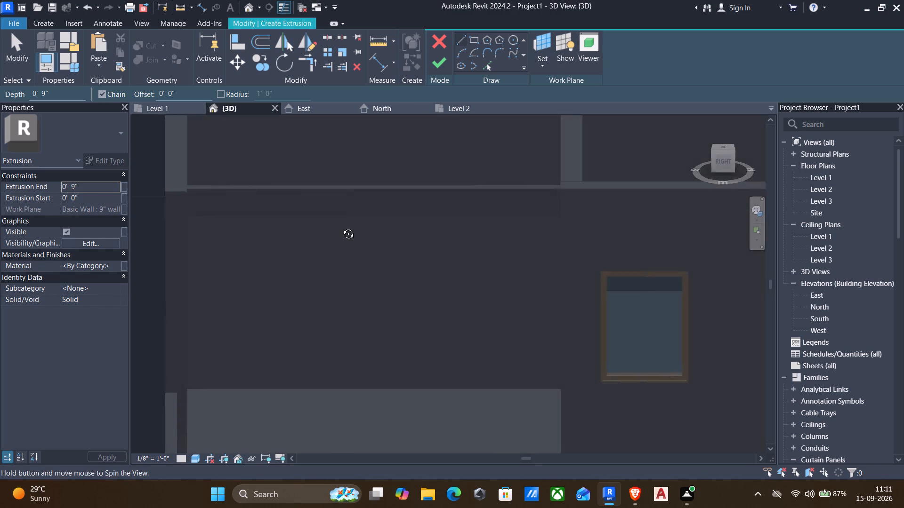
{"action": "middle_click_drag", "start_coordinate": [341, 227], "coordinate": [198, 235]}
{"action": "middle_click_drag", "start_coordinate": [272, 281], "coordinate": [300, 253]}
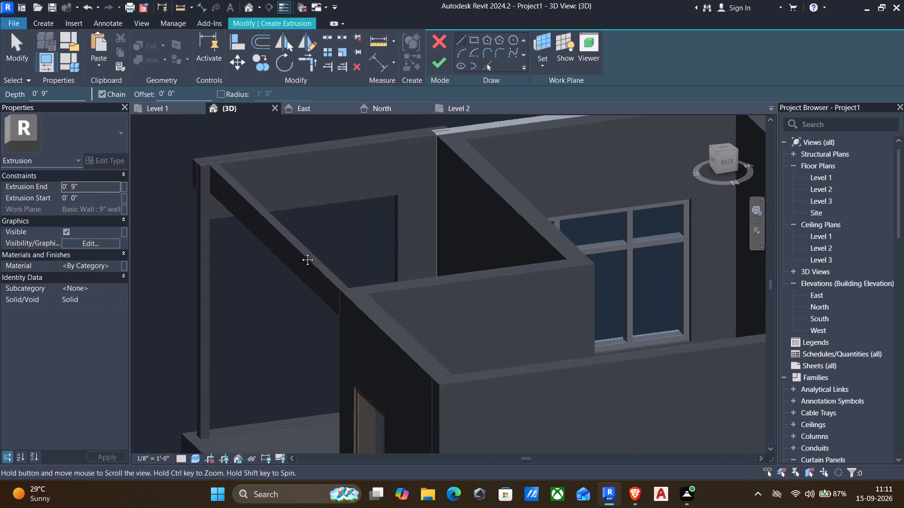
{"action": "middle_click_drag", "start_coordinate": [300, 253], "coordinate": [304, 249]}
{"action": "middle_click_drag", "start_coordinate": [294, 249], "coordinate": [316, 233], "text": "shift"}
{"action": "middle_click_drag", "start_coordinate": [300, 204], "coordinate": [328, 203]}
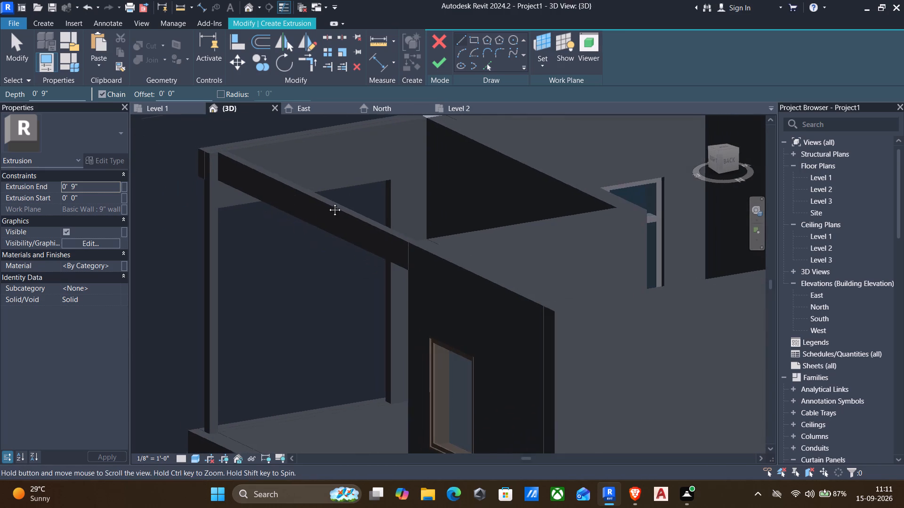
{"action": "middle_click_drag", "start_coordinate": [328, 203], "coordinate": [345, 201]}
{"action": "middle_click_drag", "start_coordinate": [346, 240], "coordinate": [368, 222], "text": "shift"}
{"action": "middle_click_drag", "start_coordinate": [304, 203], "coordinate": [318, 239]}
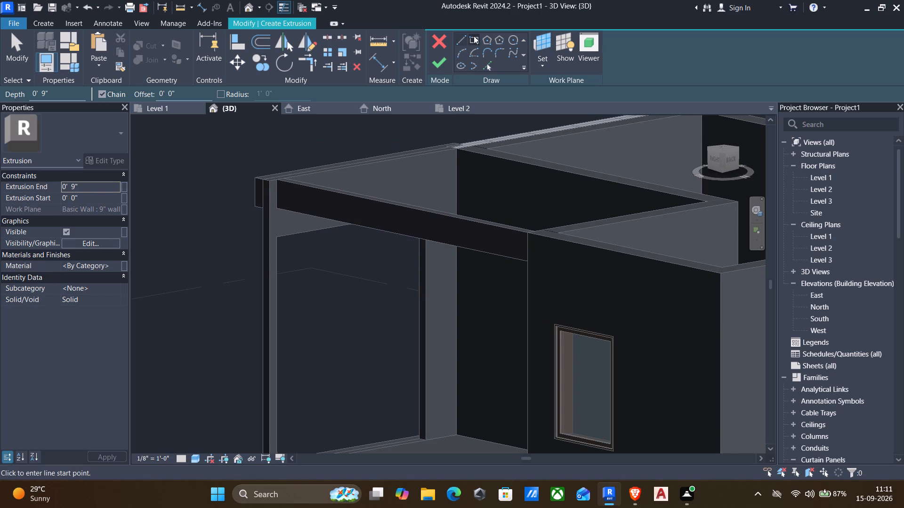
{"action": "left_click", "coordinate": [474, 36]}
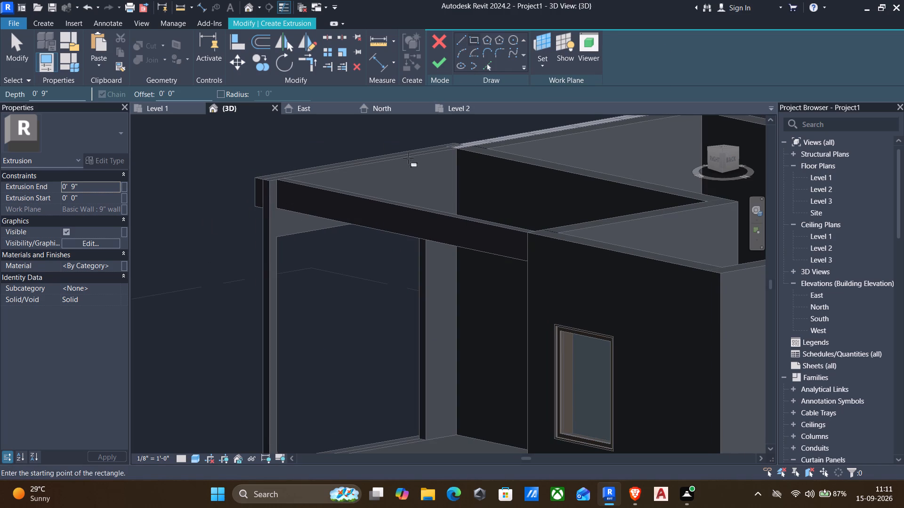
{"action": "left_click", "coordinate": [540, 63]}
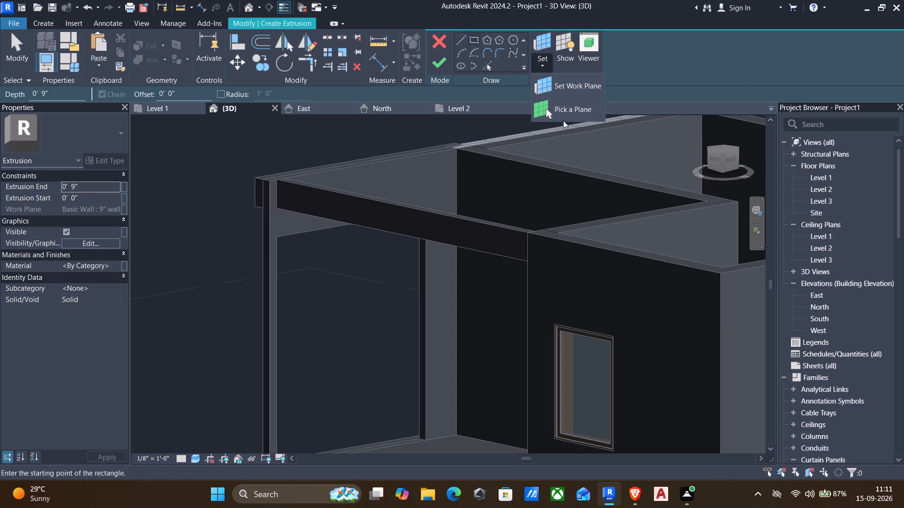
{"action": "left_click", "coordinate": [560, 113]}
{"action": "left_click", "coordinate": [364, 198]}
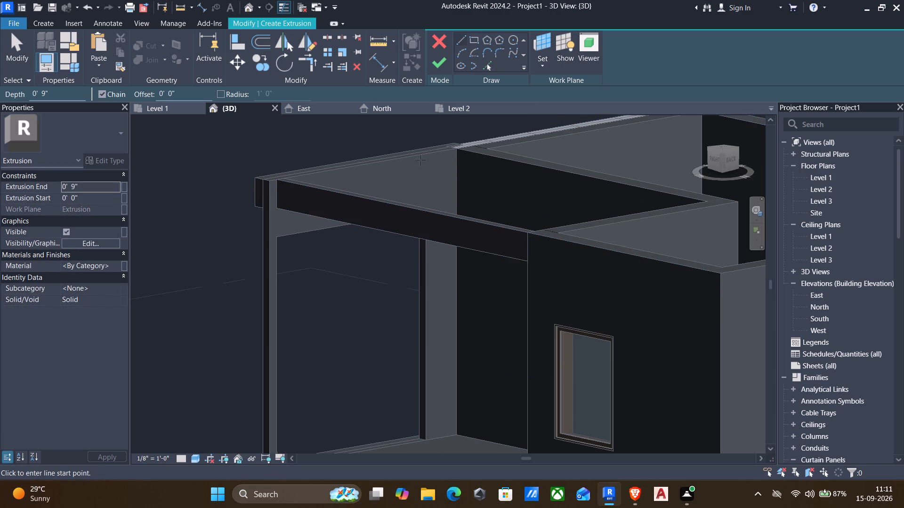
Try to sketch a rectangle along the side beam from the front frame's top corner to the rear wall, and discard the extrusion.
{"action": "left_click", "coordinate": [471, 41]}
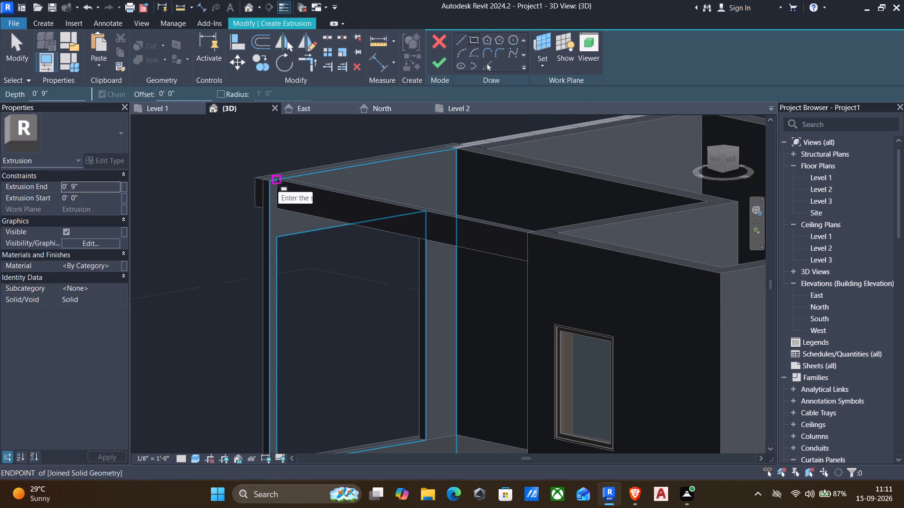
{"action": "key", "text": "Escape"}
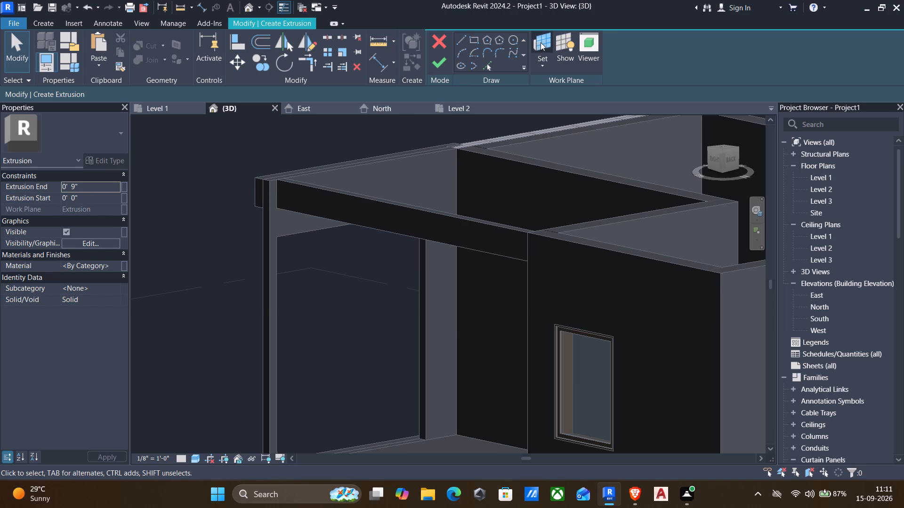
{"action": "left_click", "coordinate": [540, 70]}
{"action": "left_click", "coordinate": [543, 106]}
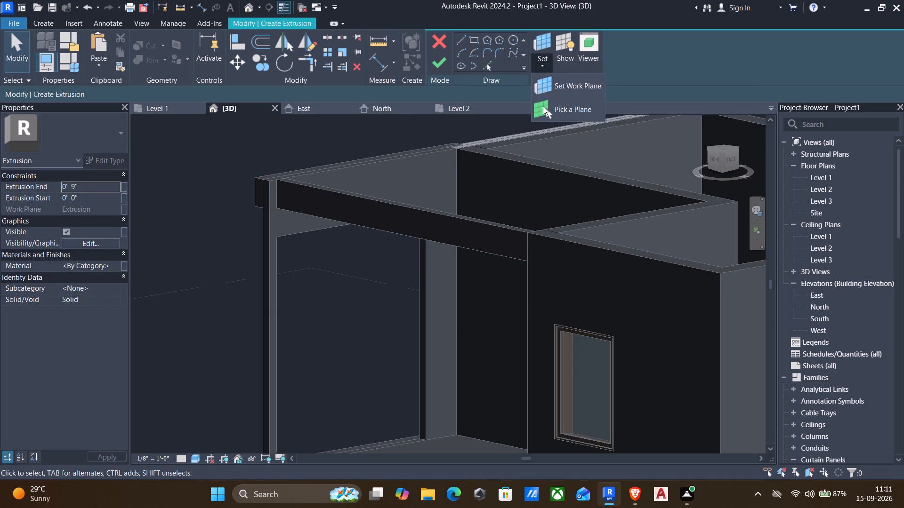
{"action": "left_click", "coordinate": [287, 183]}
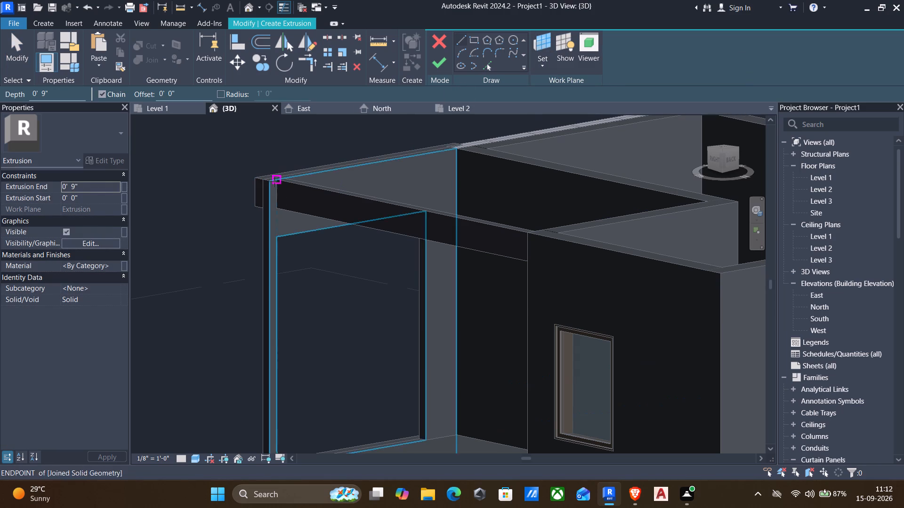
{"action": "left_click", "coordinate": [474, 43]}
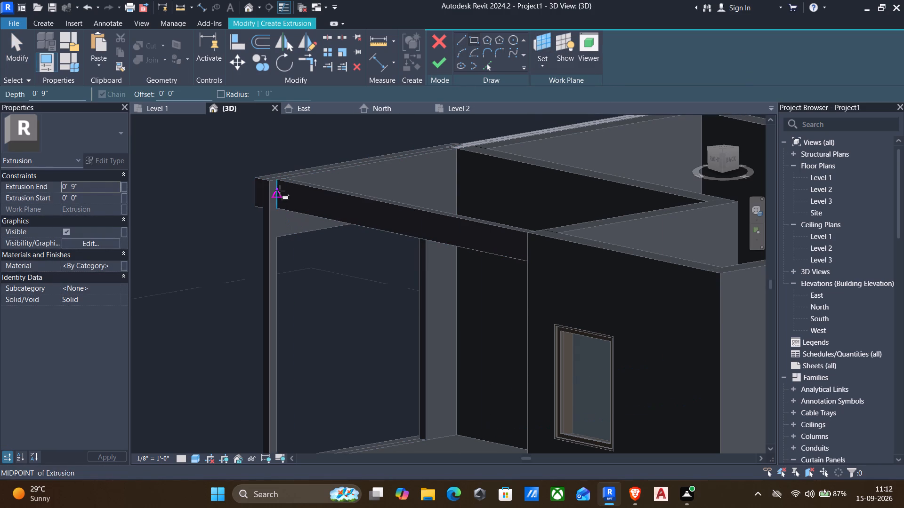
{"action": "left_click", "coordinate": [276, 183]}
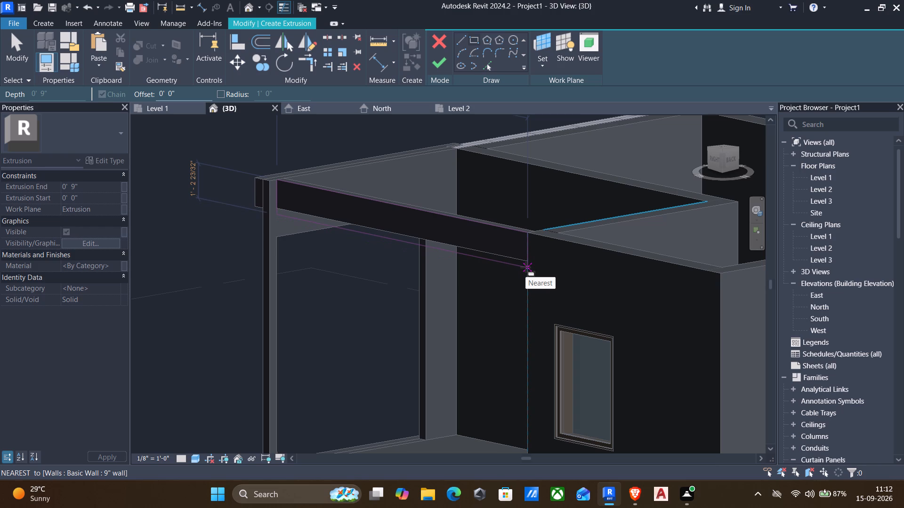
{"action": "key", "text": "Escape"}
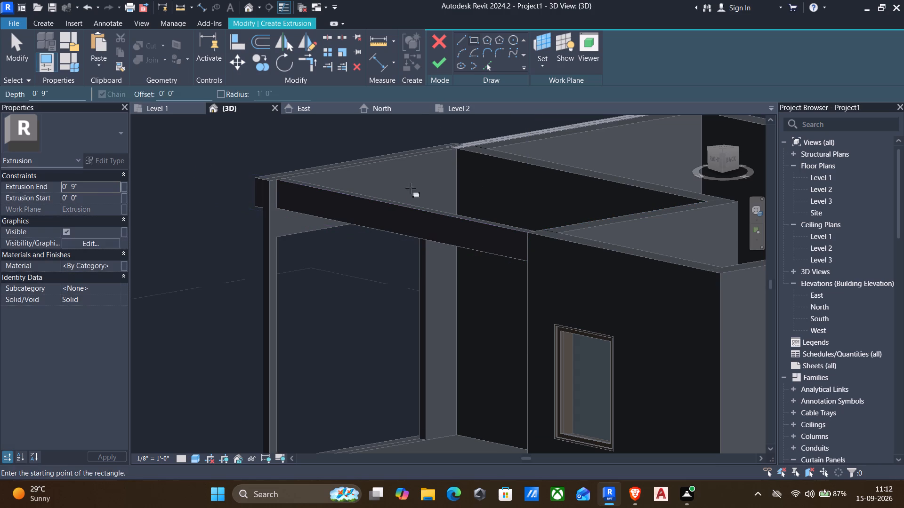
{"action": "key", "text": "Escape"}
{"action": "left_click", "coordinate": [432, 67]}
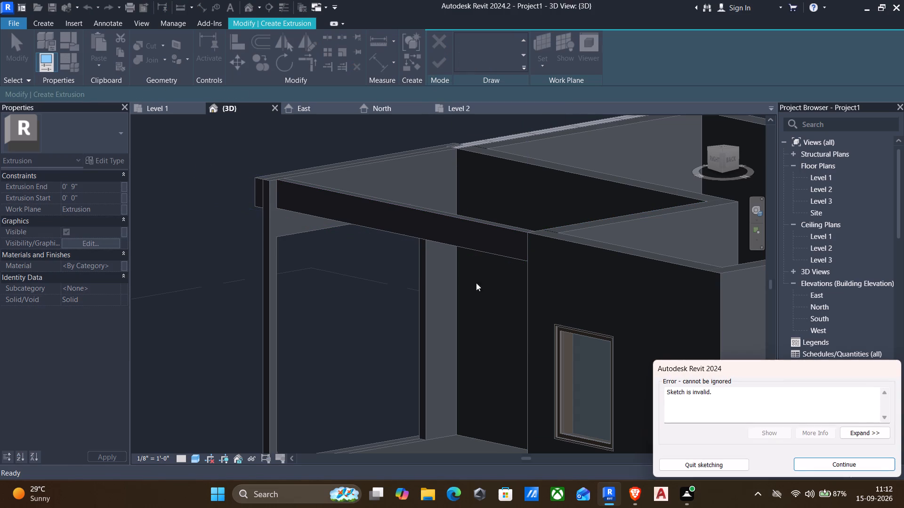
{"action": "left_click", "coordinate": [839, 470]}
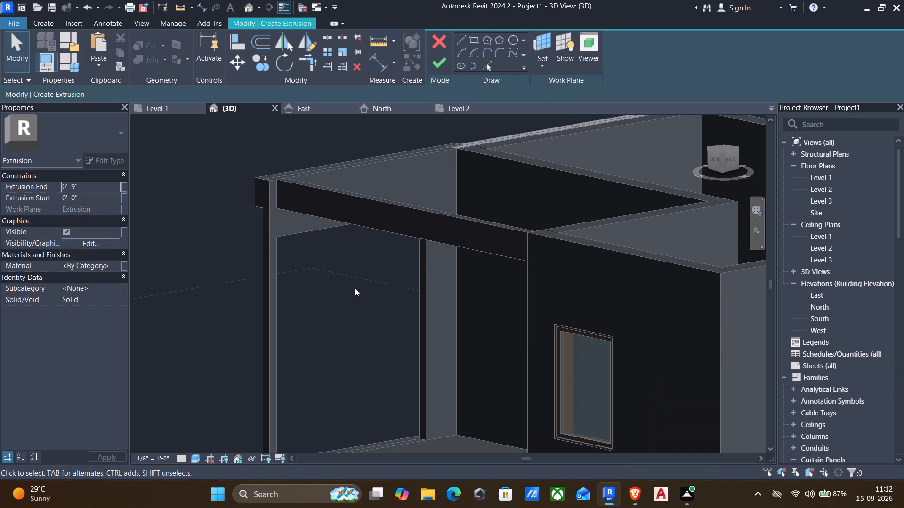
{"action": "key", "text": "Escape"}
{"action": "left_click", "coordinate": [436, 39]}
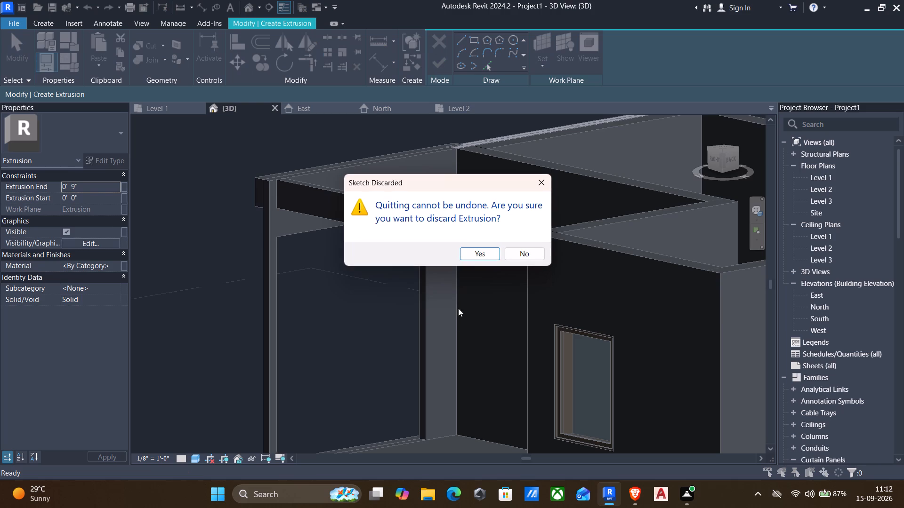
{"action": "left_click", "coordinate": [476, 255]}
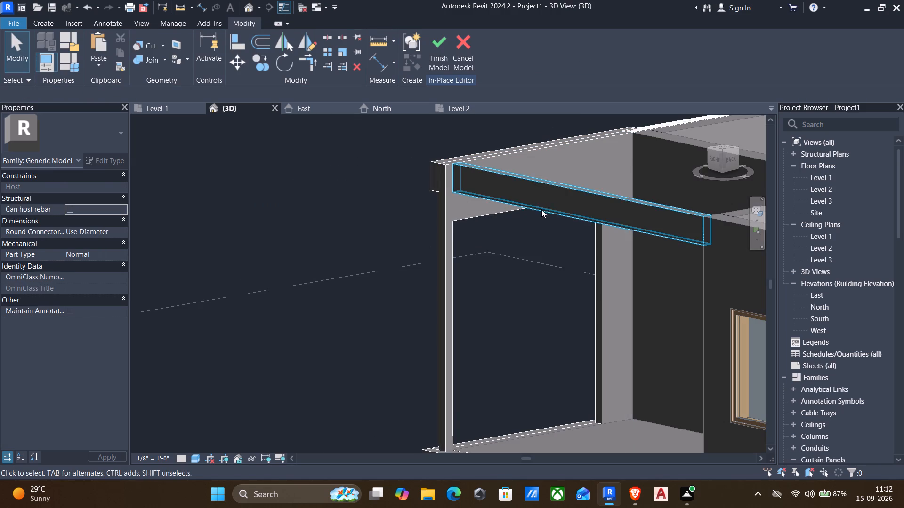
Open the new side beam's extrusion sketch, examine its profile at the rear wall, and finish the sketch.
{"action": "left_click", "coordinate": [541, 209]}
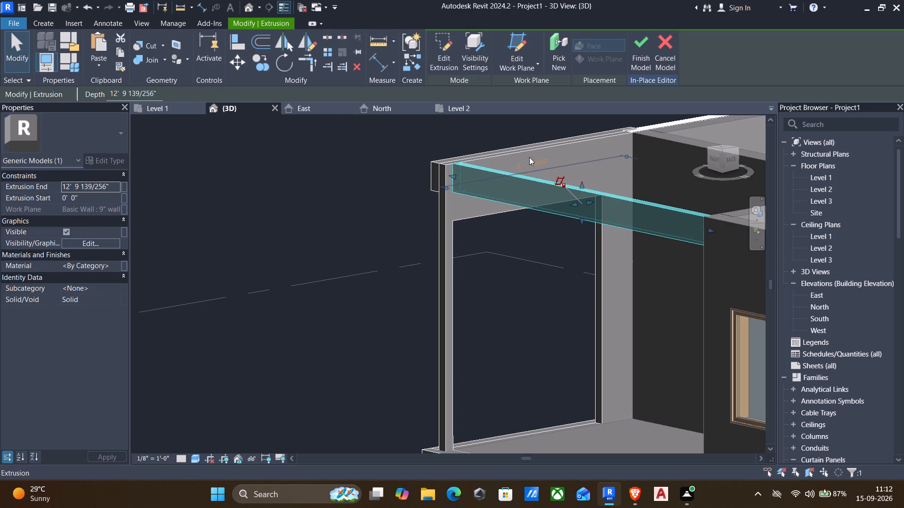
{"action": "left_click", "coordinate": [436, 47]}
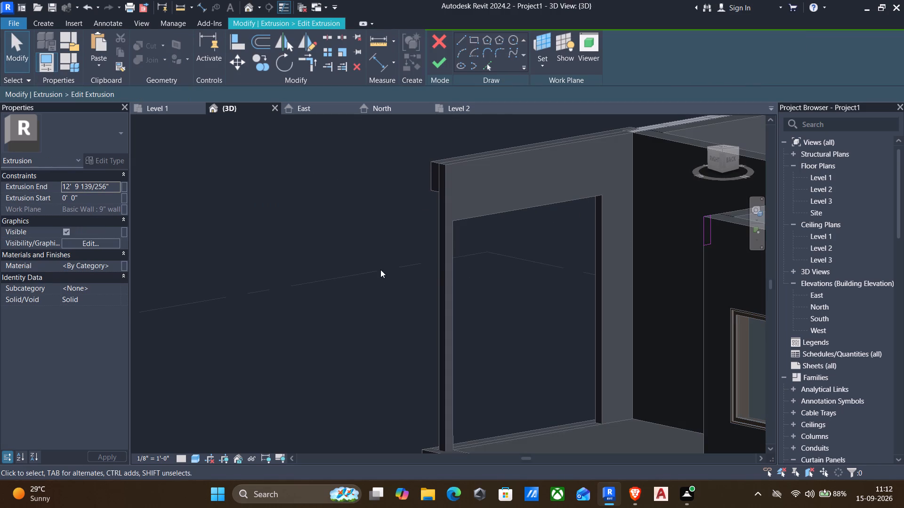
{"action": "middle_click_drag", "start_coordinate": [378, 280], "coordinate": [606, 299], "text": "shift"}
{"action": "middle_click_drag", "start_coordinate": [589, 248], "coordinate": [585, 440]}
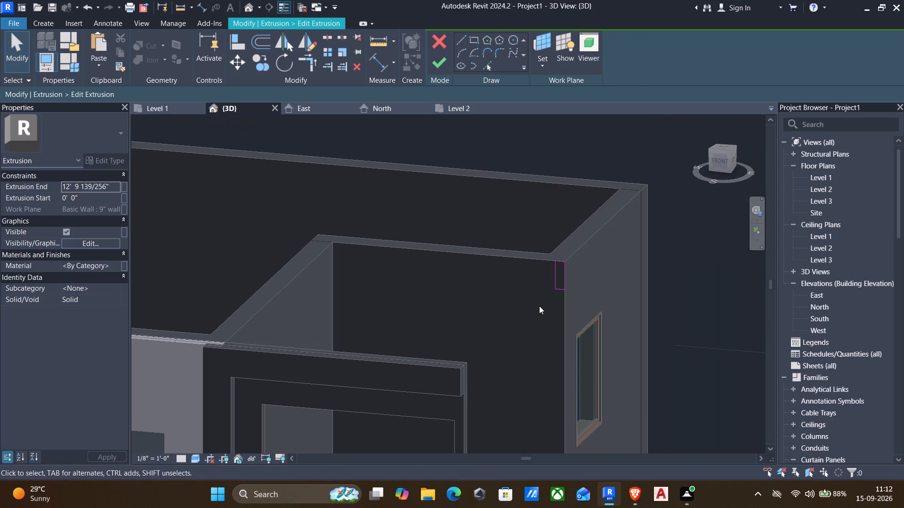
{"action": "middle_click_drag", "start_coordinate": [523, 371], "coordinate": [525, 241]}
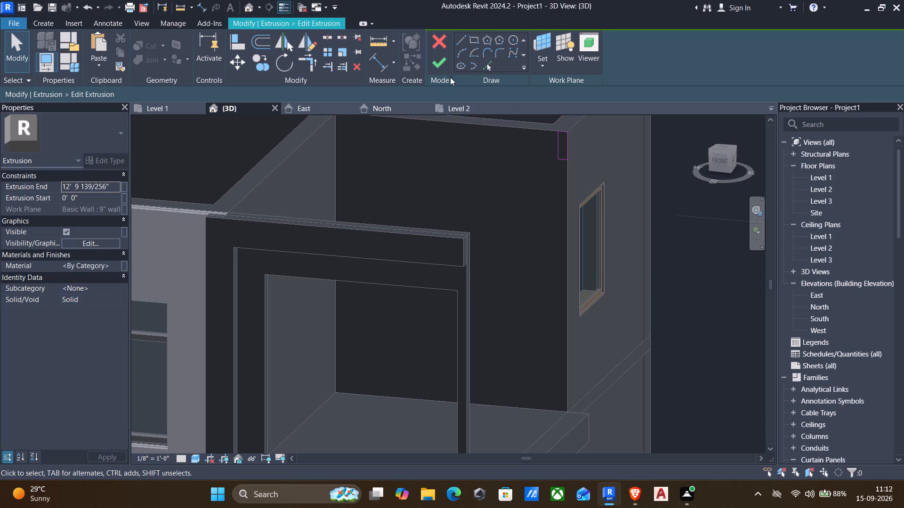
{"action": "left_click", "coordinate": [438, 67]}
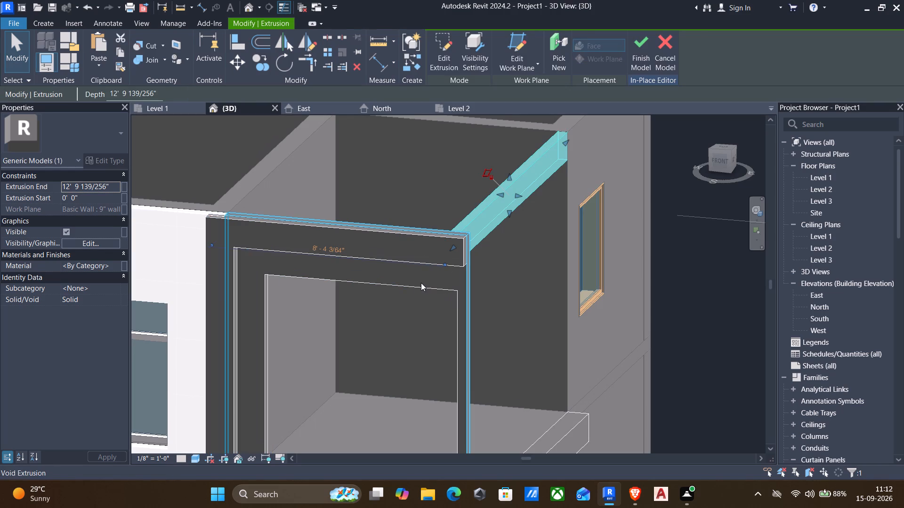
In the front frame's extrusion sketch, check the distance from the opening's upper corner to the frame's top with a temporary line, then discard it.
{"action": "double_click", "coordinate": [415, 286]}
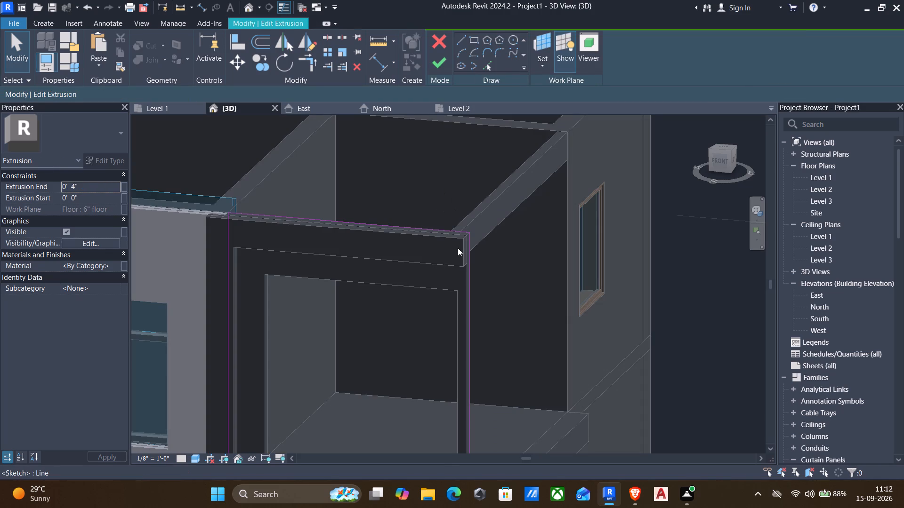
{"action": "middle_click_drag", "start_coordinate": [458, 253], "coordinate": [480, 196], "text": "shift"}
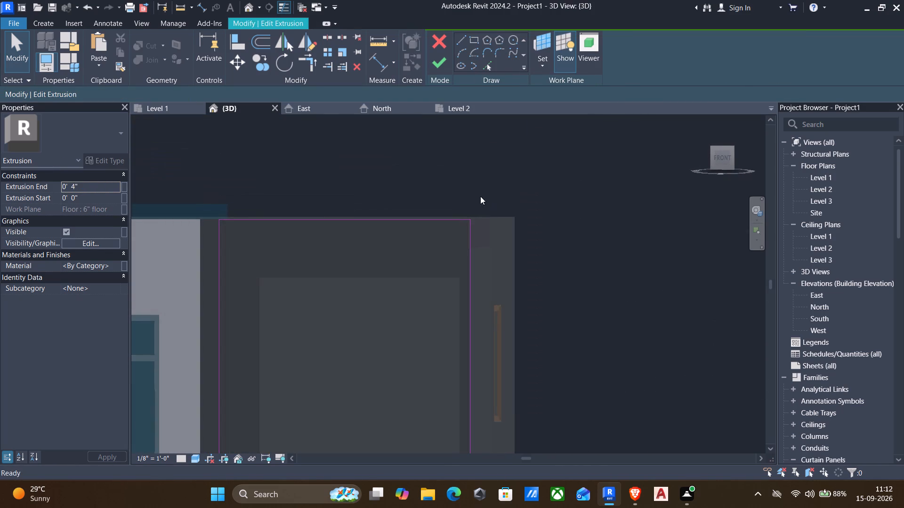
{"action": "left_click", "coordinate": [461, 35]}
{"action": "left_click", "coordinate": [458, 276]}
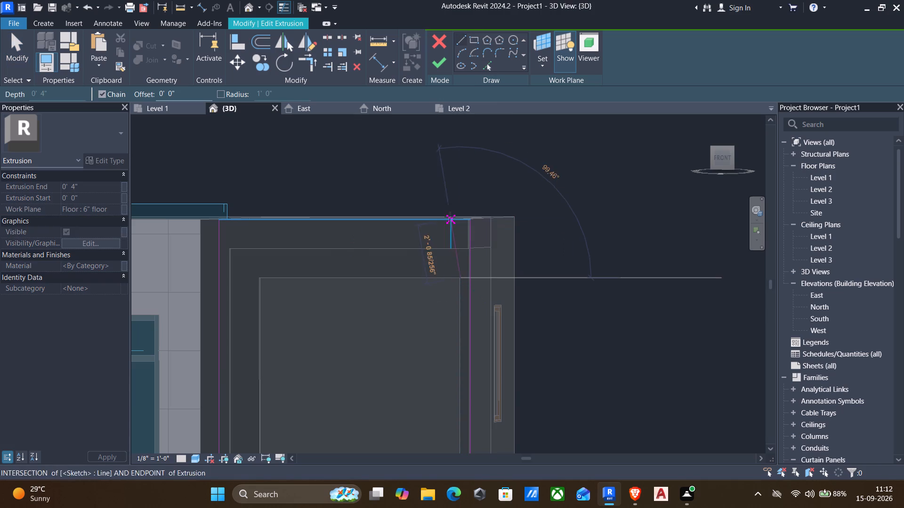
{"action": "key", "text": "Escape"}
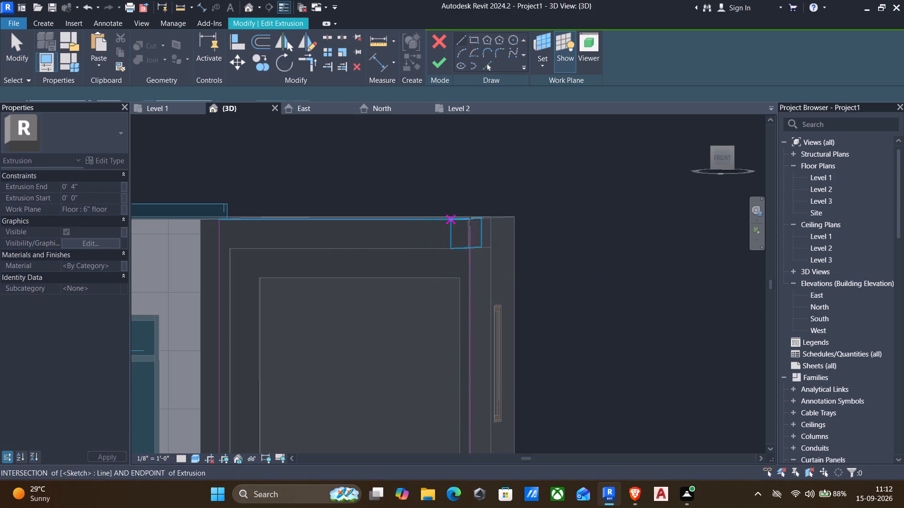
{"action": "left_click", "coordinate": [435, 61]}
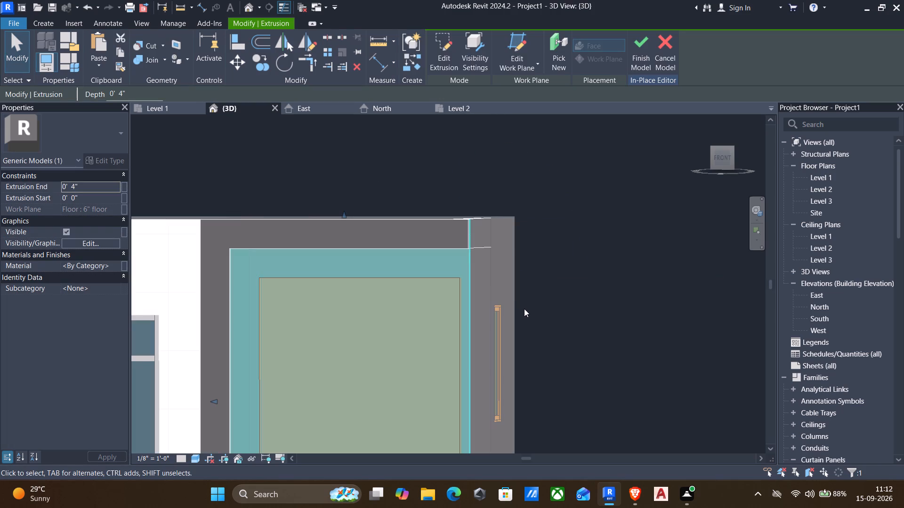
Edit the side beam's extrusion sketch at the rear wall to set its profile height to 2', and finish the sketch.
{"action": "middle_click_drag", "start_coordinate": [524, 309], "coordinate": [474, 325], "text": "shift"}
{"action": "double_click", "coordinate": [559, 235]}
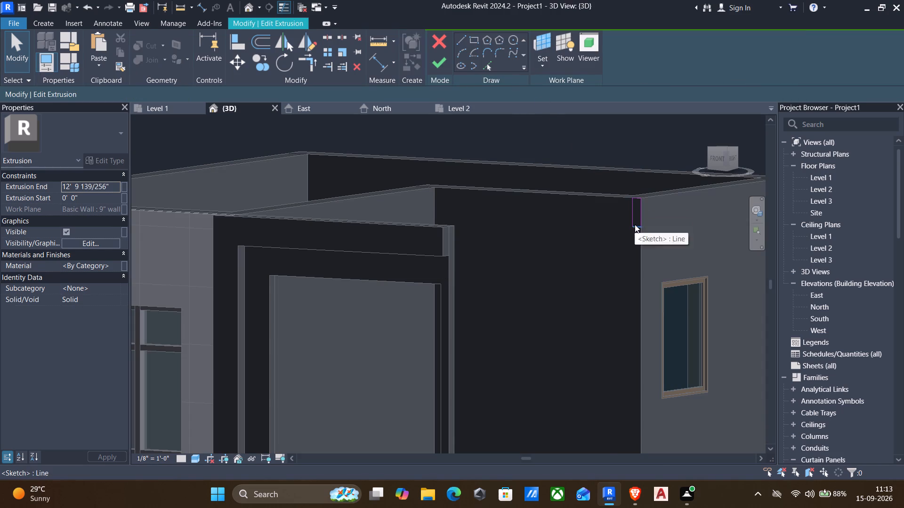
{"action": "left_click", "coordinate": [635, 224]}
{"action": "left_click", "coordinate": [597, 210]}
{"action": "key", "text": "2"}
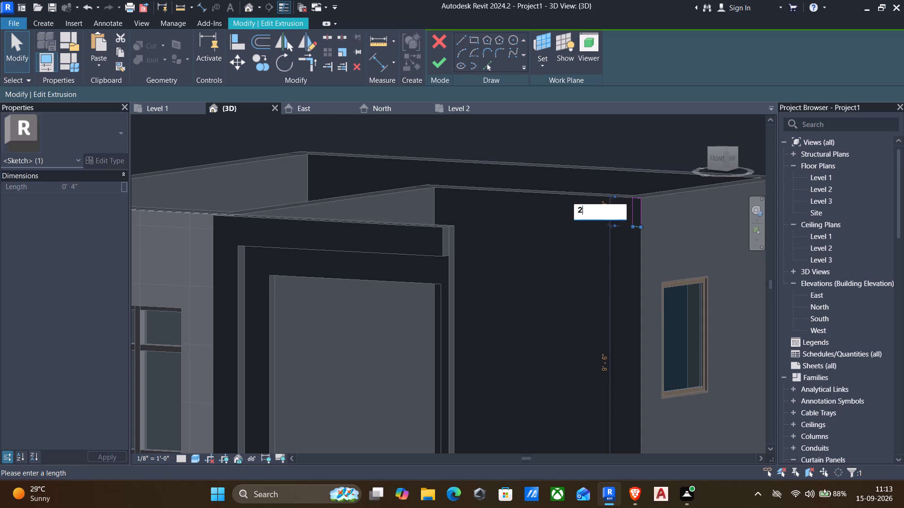
{"action": "key", "text": "apostrophe"}
{"action": "key", "text": "Return"}
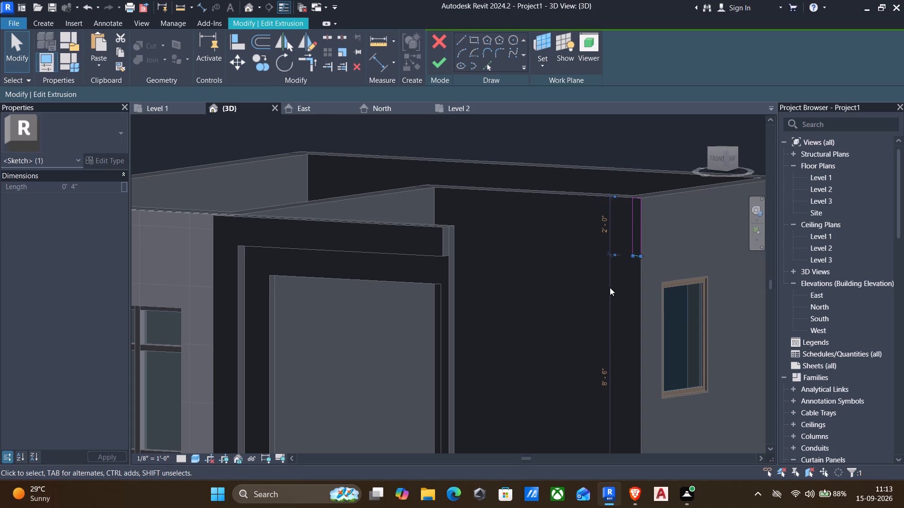
{"action": "key", "text": "Escape"}
{"action": "left_click", "coordinate": [441, 60]}
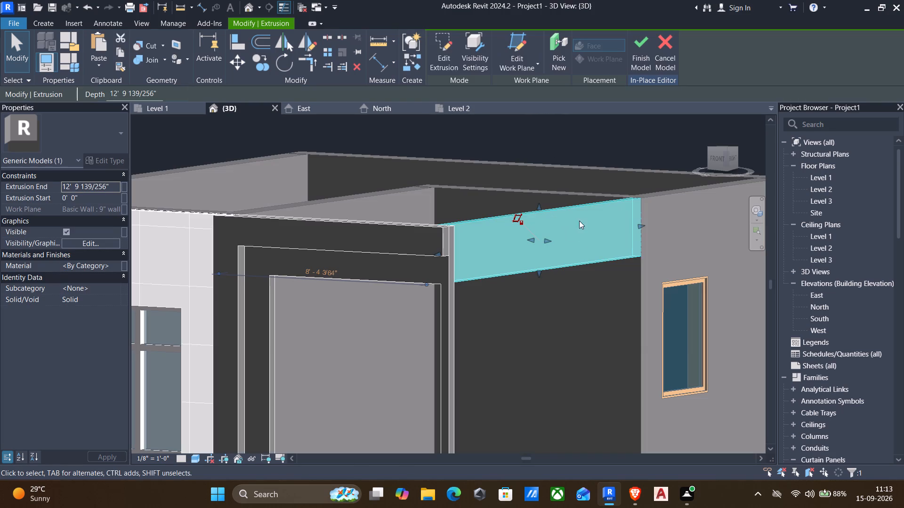
{"action": "middle_click_drag", "start_coordinate": [518, 274], "coordinate": [302, 306], "text": "shift"}
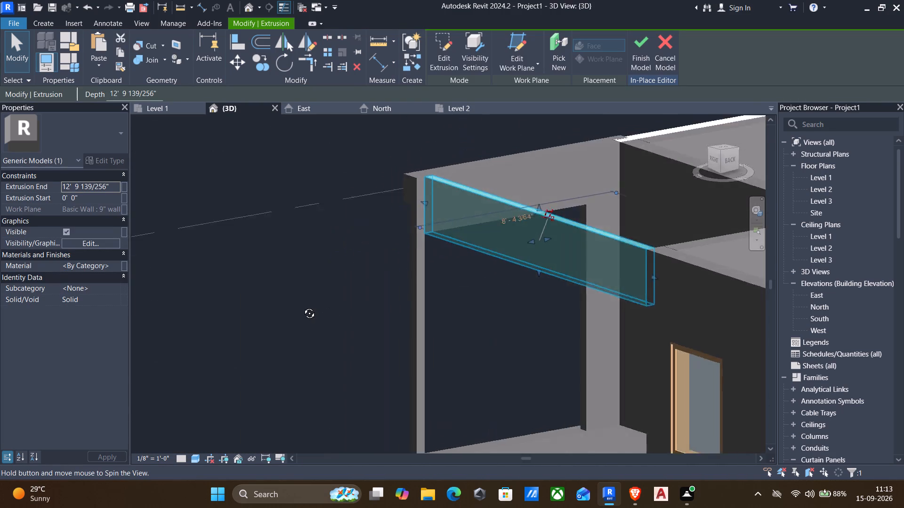
{"action": "middle_click_drag", "start_coordinate": [302, 306], "coordinate": [246, 308], "text": "shift"}
{"action": "key", "text": "Escape"}
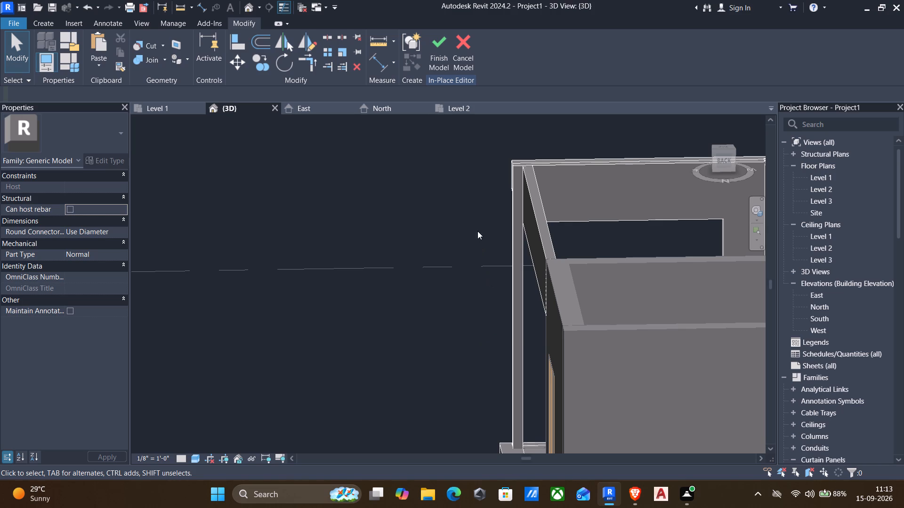
On the side beam's outer face, extrude a rectangle 1' high and about 13'-2" long along its top edge, 9" deep.
{"action": "middle_click_drag", "start_coordinate": [457, 253], "coordinate": [534, 251], "text": "shift"}
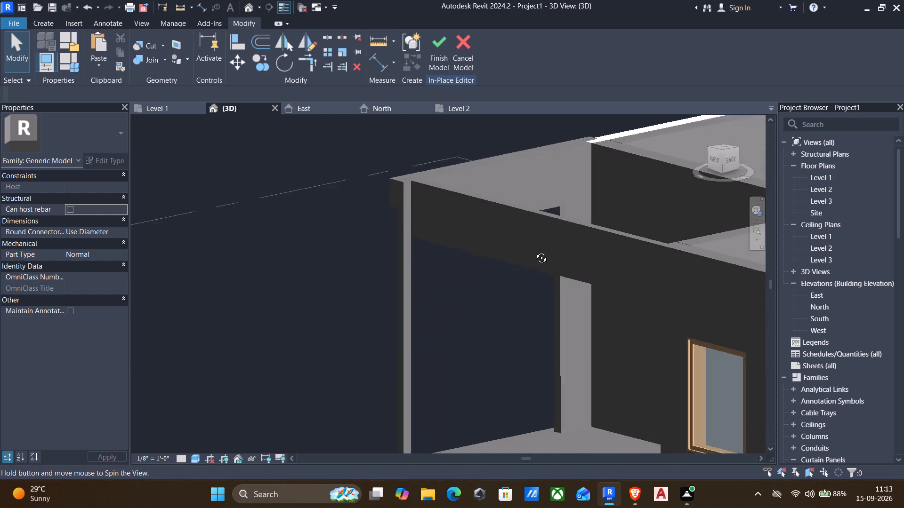
{"action": "middle_click_drag", "start_coordinate": [534, 251], "coordinate": [590, 235], "text": "shift"}
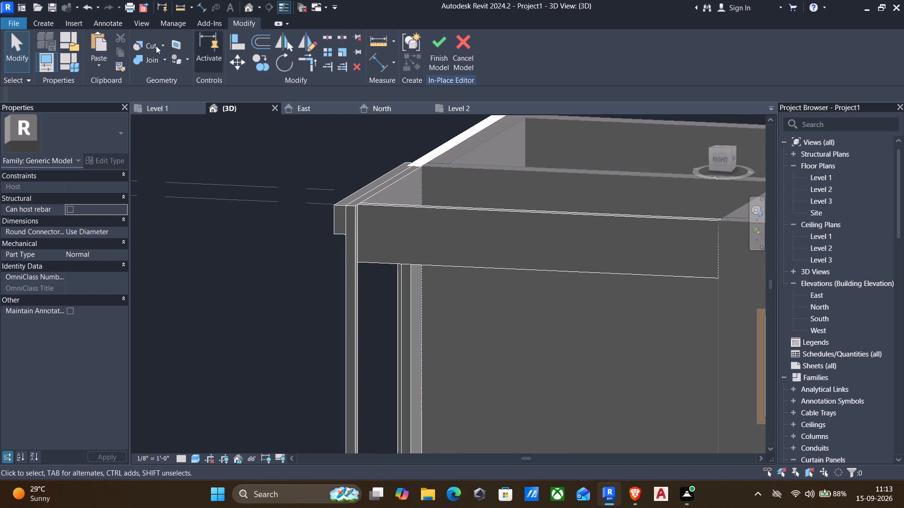
{"action": "left_click", "coordinate": [38, 22]}
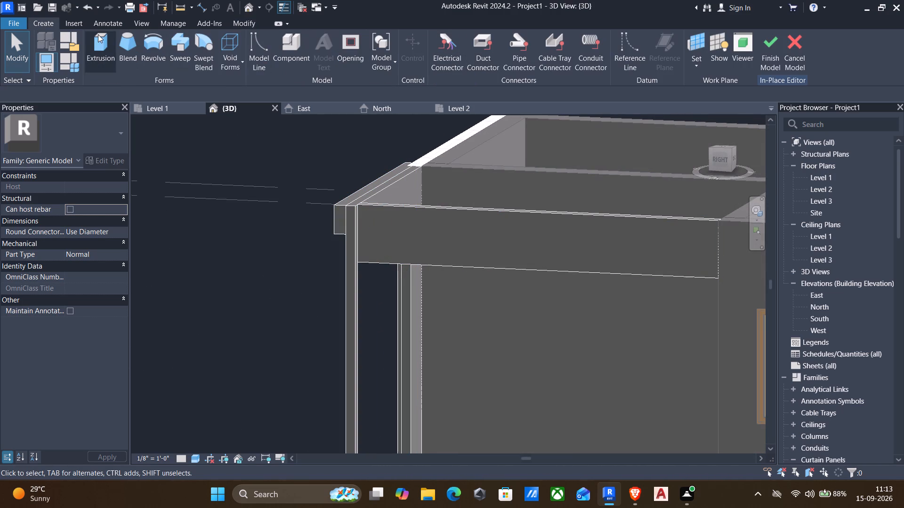
{"action": "left_click", "coordinate": [93, 42]}
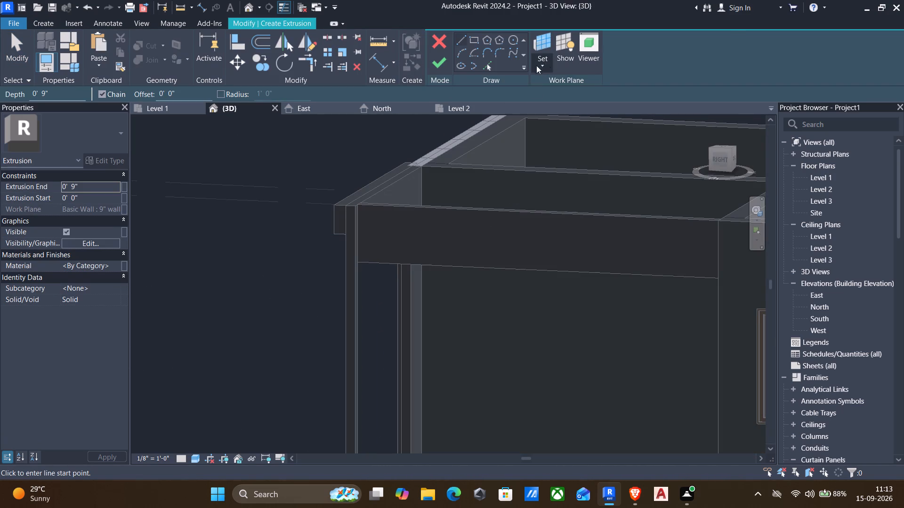
{"action": "left_click", "coordinate": [536, 65]}
{"action": "left_click", "coordinate": [552, 108]}
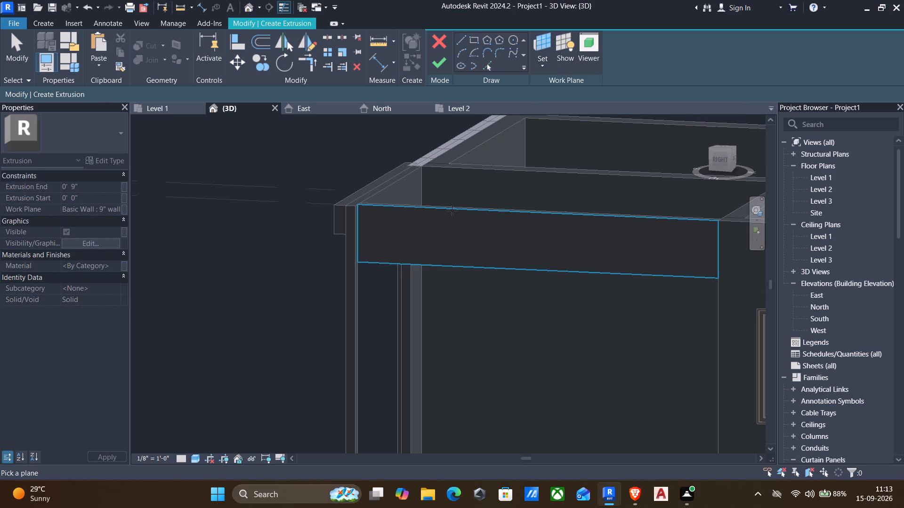
{"action": "left_click", "coordinate": [452, 210]}
{"action": "left_click", "coordinate": [471, 39]}
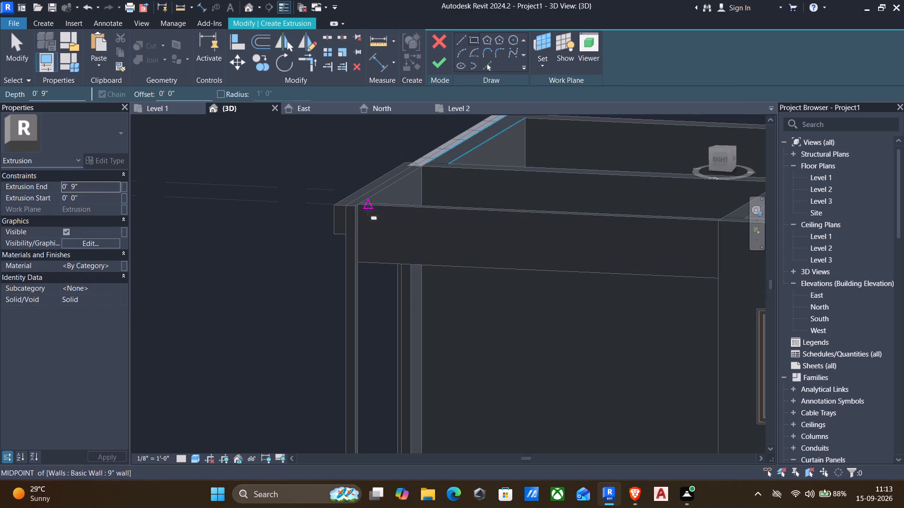
{"action": "scroll", "coordinate": [369, 217], "scroll_direction": "up", "scroll_amount": 1}
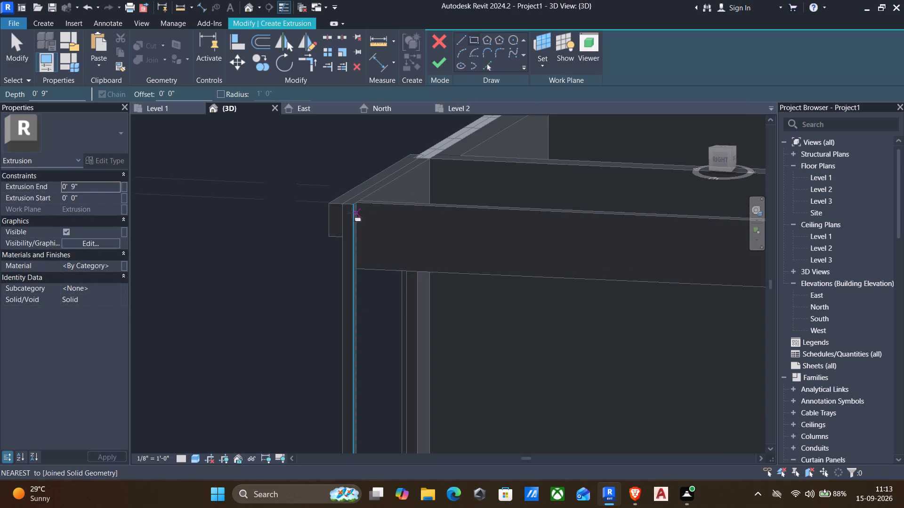
{"action": "left_click", "coordinate": [355, 238]}
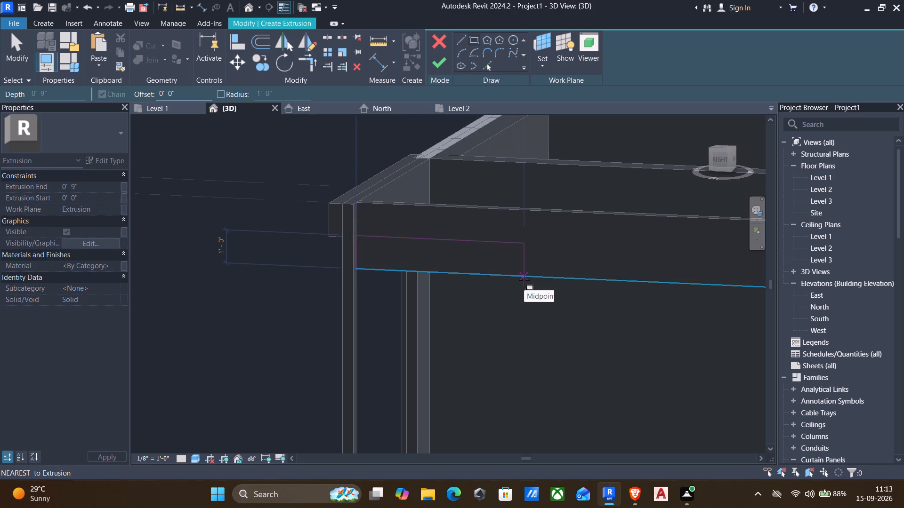
{"action": "middle_click_drag", "start_coordinate": [714, 225], "coordinate": [627, 240]}
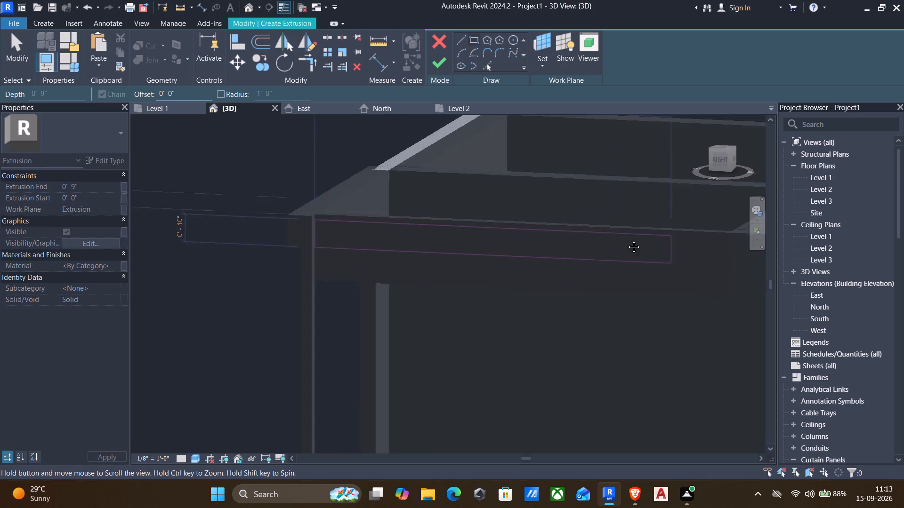
{"action": "middle_click_drag", "start_coordinate": [627, 240], "coordinate": [525, 237]}
{"action": "left_click", "coordinate": [597, 232]}
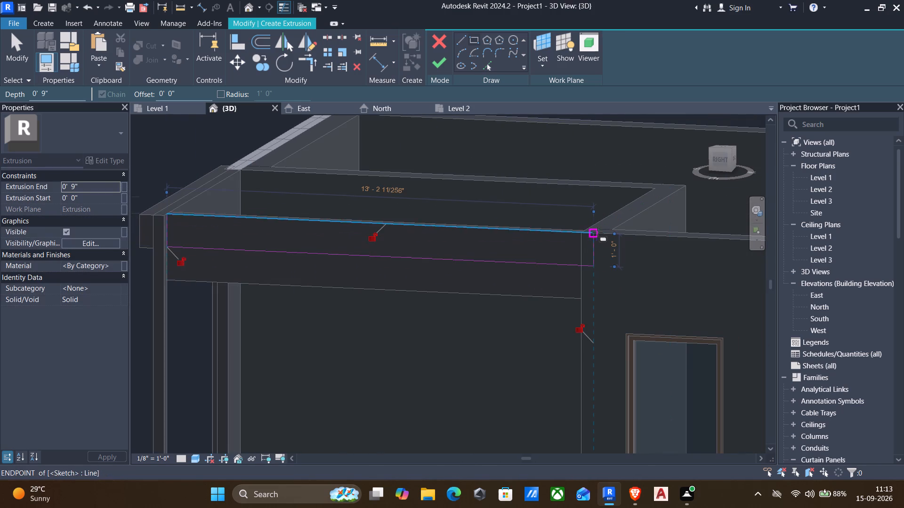
{"action": "key", "text": "Escape"}
{"action": "left_click", "coordinate": [435, 68]}
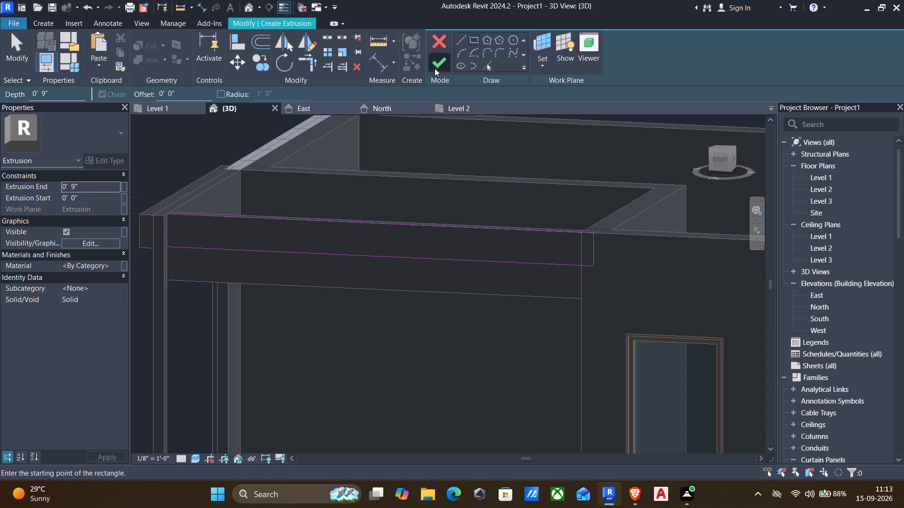
Examine the corner where the new outer side band meets the front frame's band, checking both extrusions' start and end values.
{"action": "middle_click_drag", "start_coordinate": [429, 300], "coordinate": [563, 296], "text": "shift"}
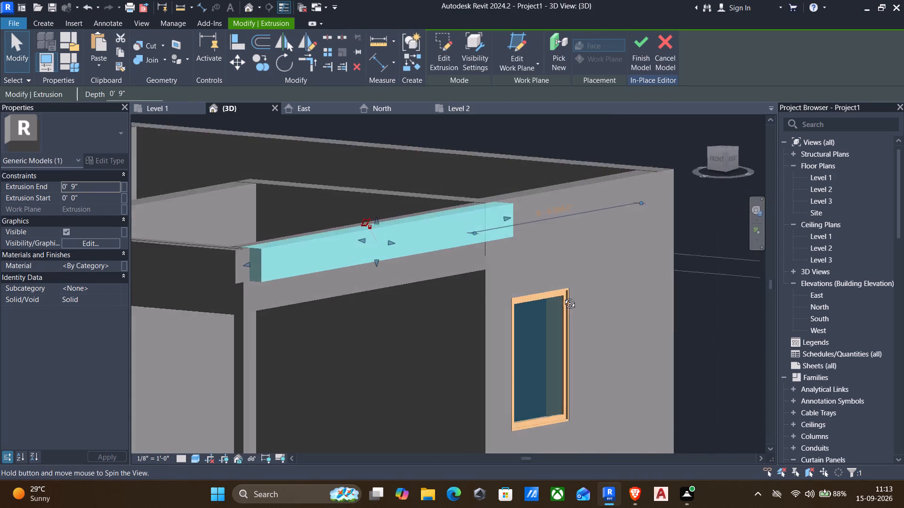
{"action": "middle_click_drag", "start_coordinate": [563, 296], "coordinate": [548, 319], "text": "shift"}
{"action": "scroll", "coordinate": [530, 332], "scroll_direction": "down", "scroll_amount": 1}
{"action": "middle_click_drag", "start_coordinate": [530, 332], "coordinate": [533, 344]}
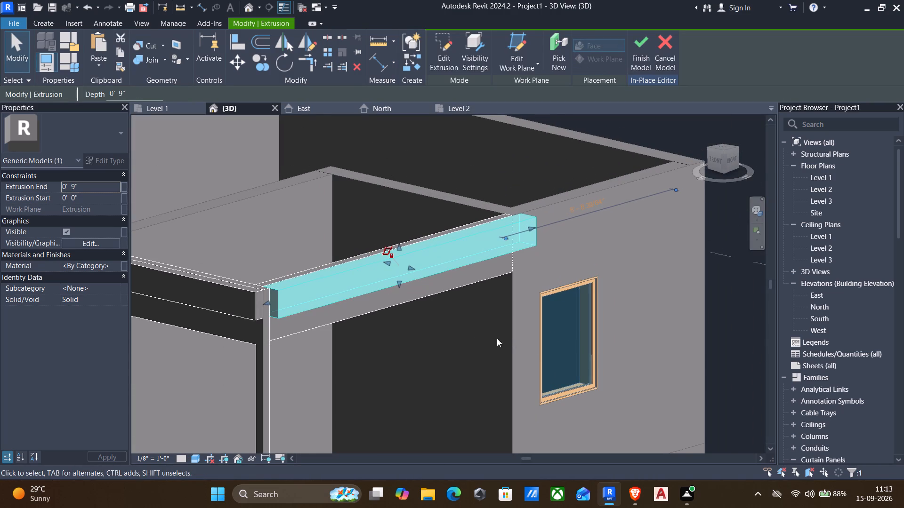
{"action": "key", "text": "Escape"}
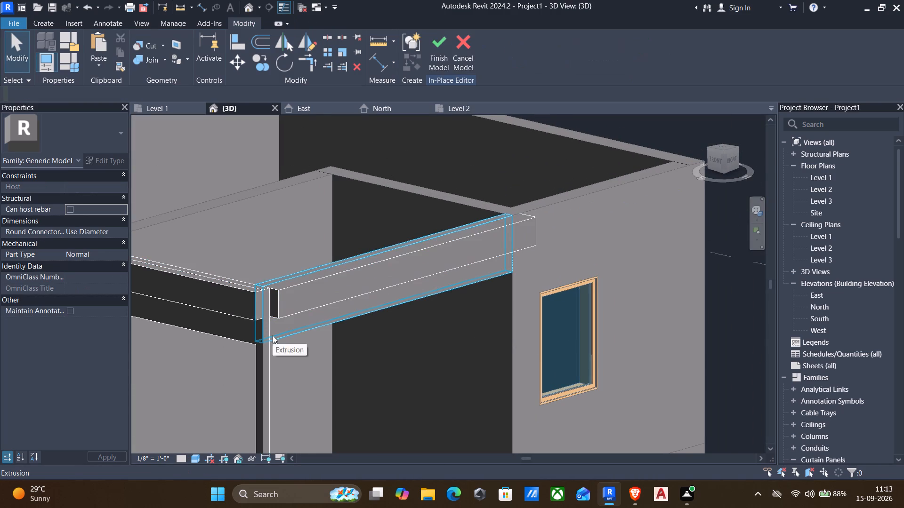
{"action": "middle_click_drag", "start_coordinate": [278, 337], "coordinate": [226, 421], "text": "shift"}
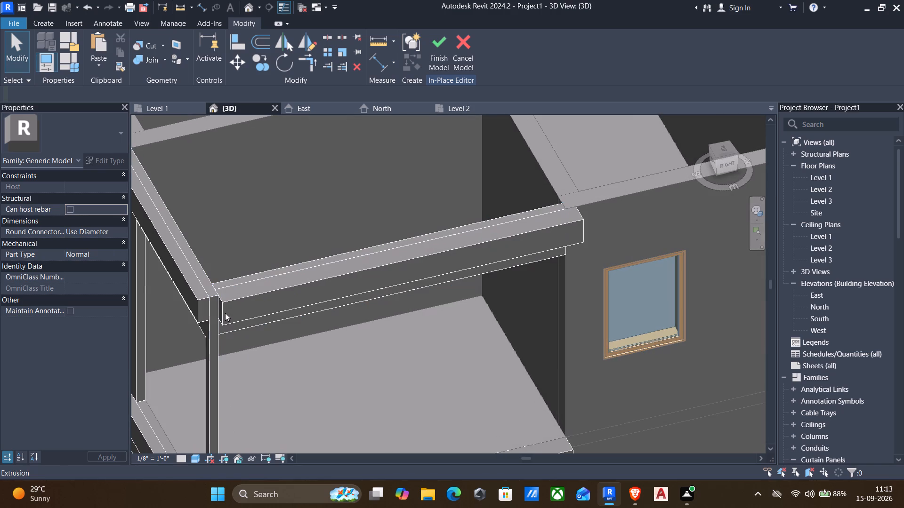
{"action": "left_click", "coordinate": [240, 300]}
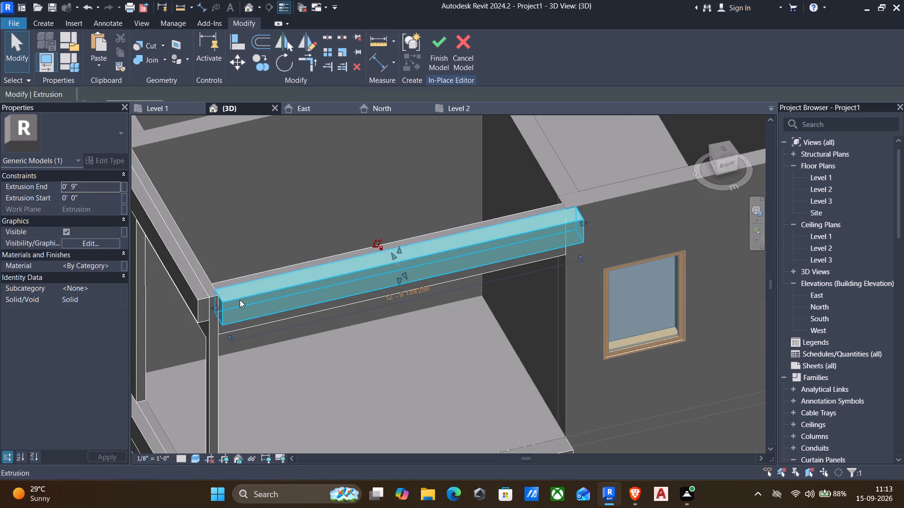
{"action": "key", "text": "Escape"}
{"action": "left_click", "coordinate": [199, 299]}
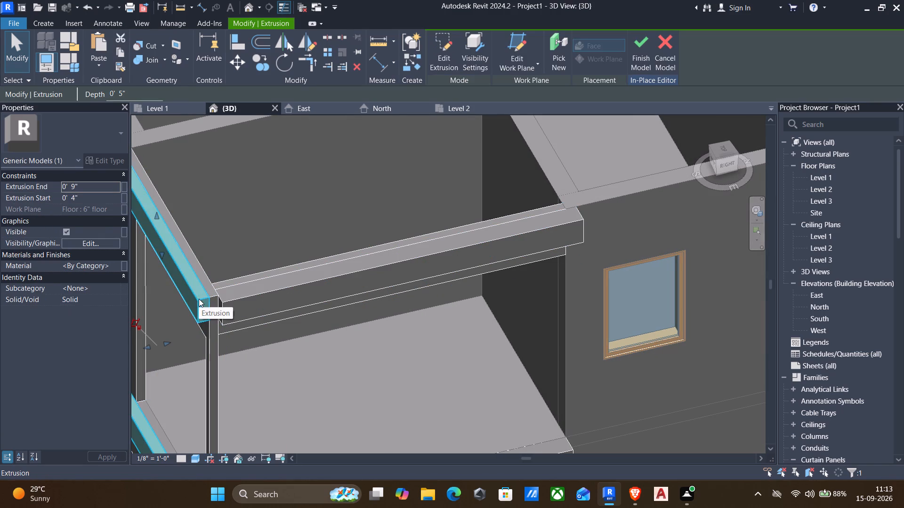
{"action": "key", "text": "Escape"}
{"action": "left_click", "coordinate": [231, 296]}
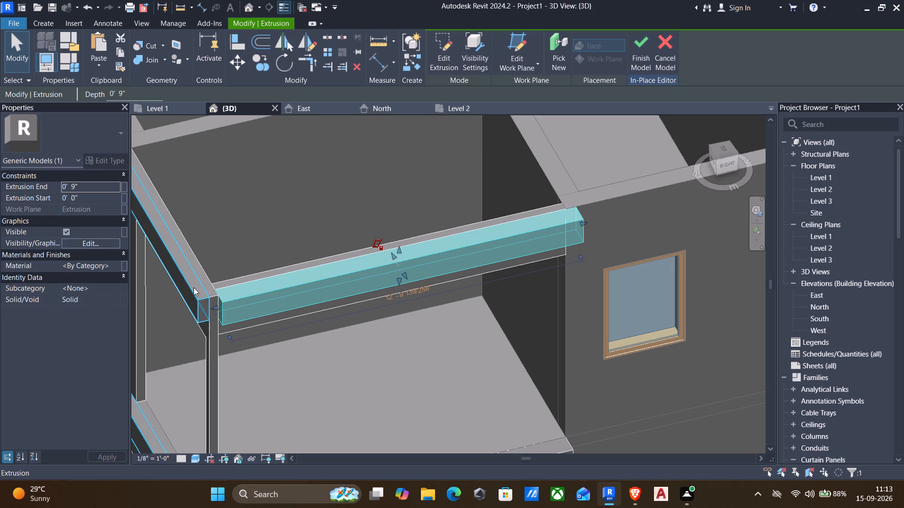
{"action": "key", "text": "Escape"}
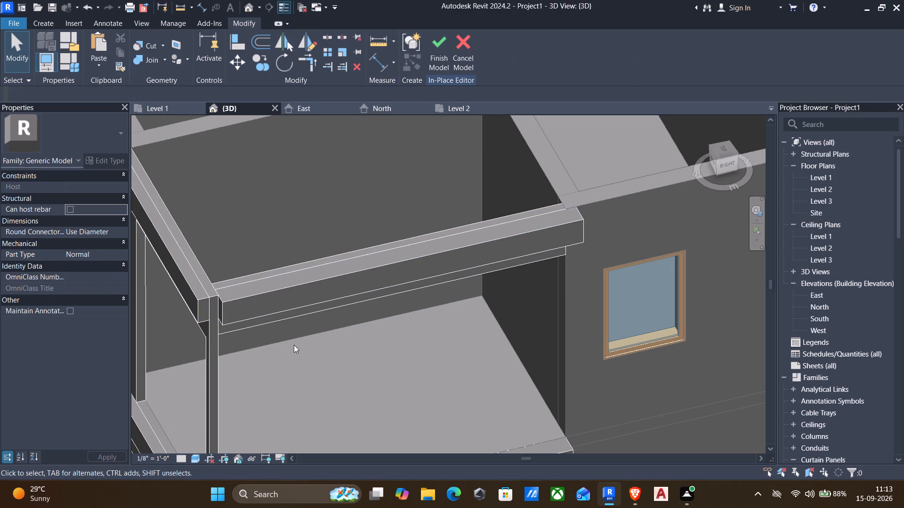
Stretch the front end of the outer side band forward past the front frame's band.
{"action": "left_click", "coordinate": [249, 307]}
{"action": "left_click", "coordinate": [225, 311]}
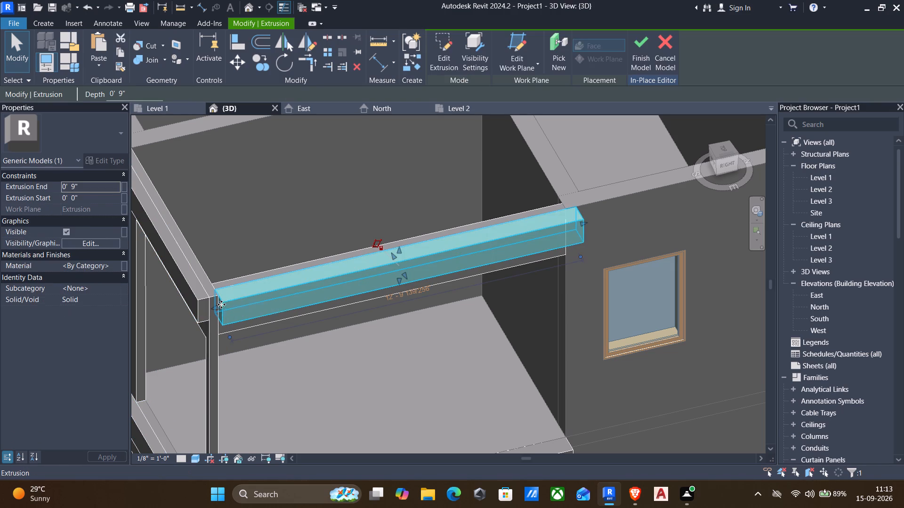
{"action": "left_click_drag", "start_coordinate": [218, 305], "coordinate": [188, 326]}
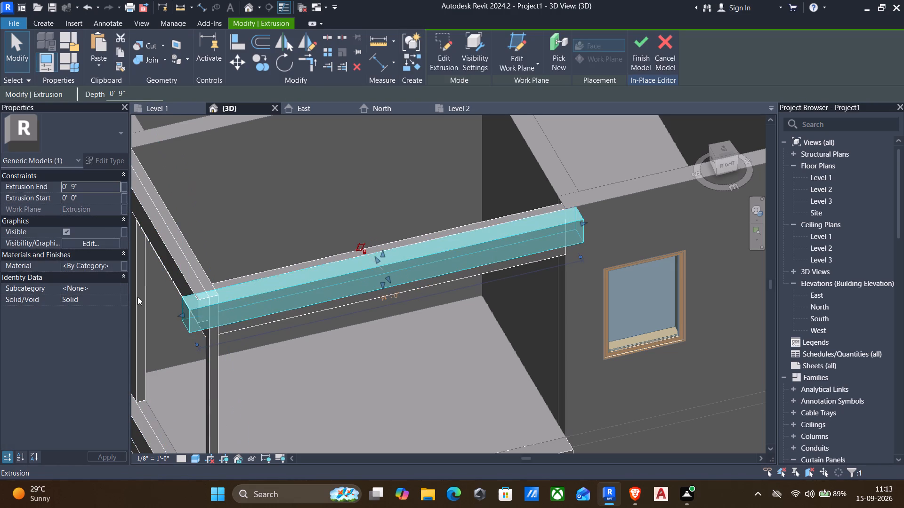
{"action": "key", "text": "Escape"}
Align the front end of the outer side band with the front face of the front frame's band.
{"action": "left_click", "coordinate": [260, 49]}
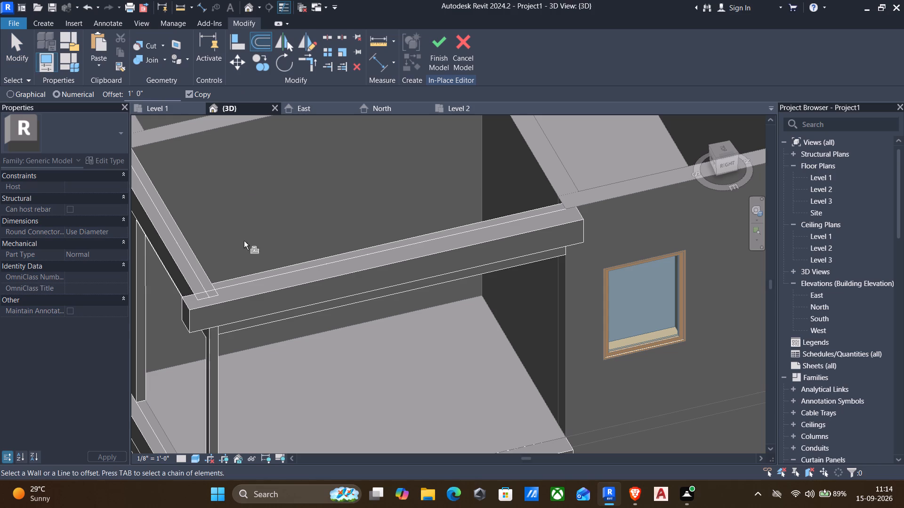
{"action": "middle_click_drag", "start_coordinate": [183, 276], "coordinate": [200, 268]}
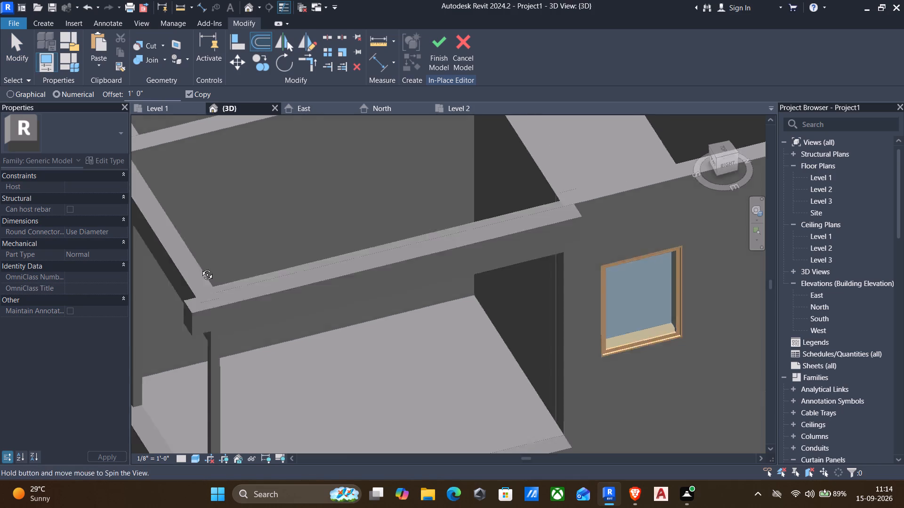
{"action": "middle_click_drag", "start_coordinate": [200, 268], "coordinate": [216, 255]}
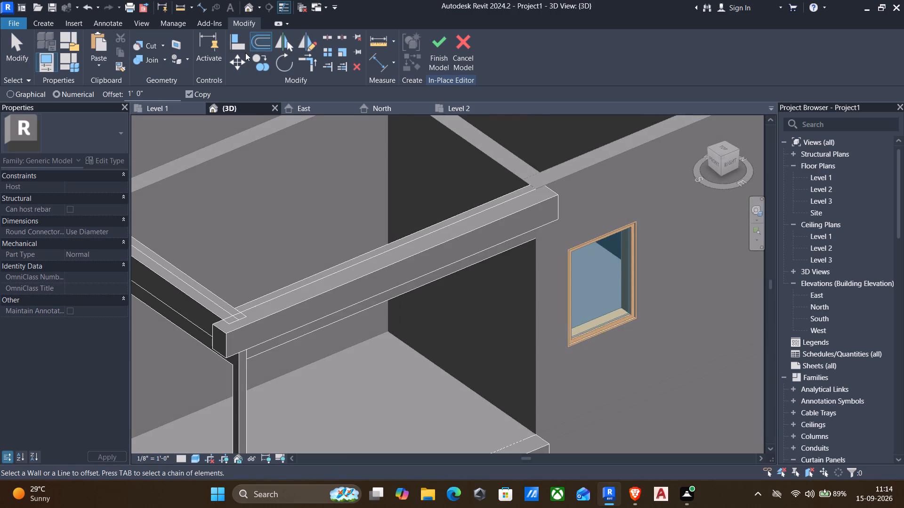
{"action": "left_click", "coordinate": [238, 46]}
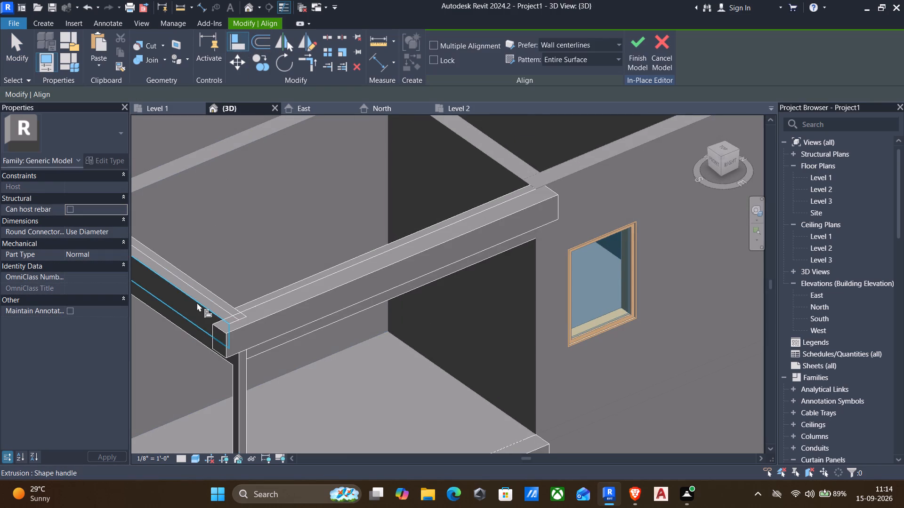
{"action": "left_click", "coordinate": [197, 302]}
{"action": "left_click", "coordinate": [223, 344]}
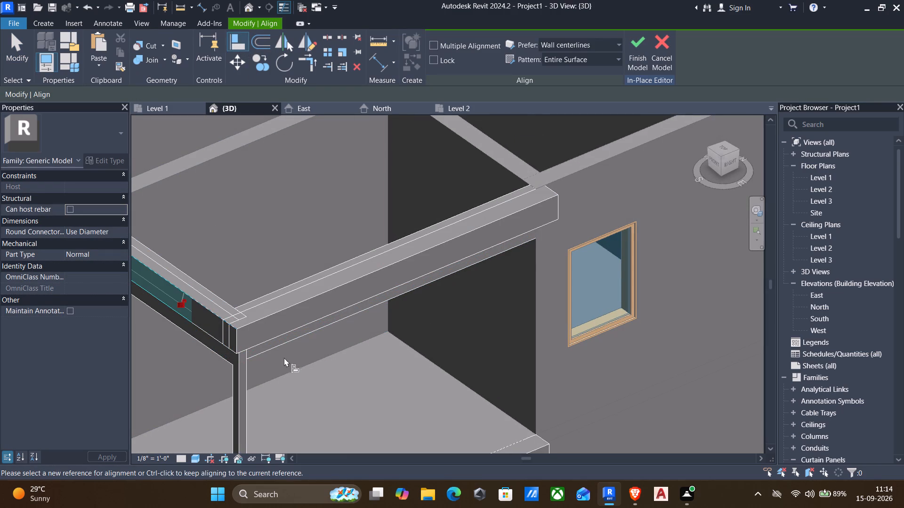
{"action": "key", "text": "Escape"}
Examine the outer side band from the front, the side, above and below, checking its front corner and its rear end at the wall.
{"action": "middle_click_drag", "start_coordinate": [352, 344], "coordinate": [305, 351], "text": "shift"}
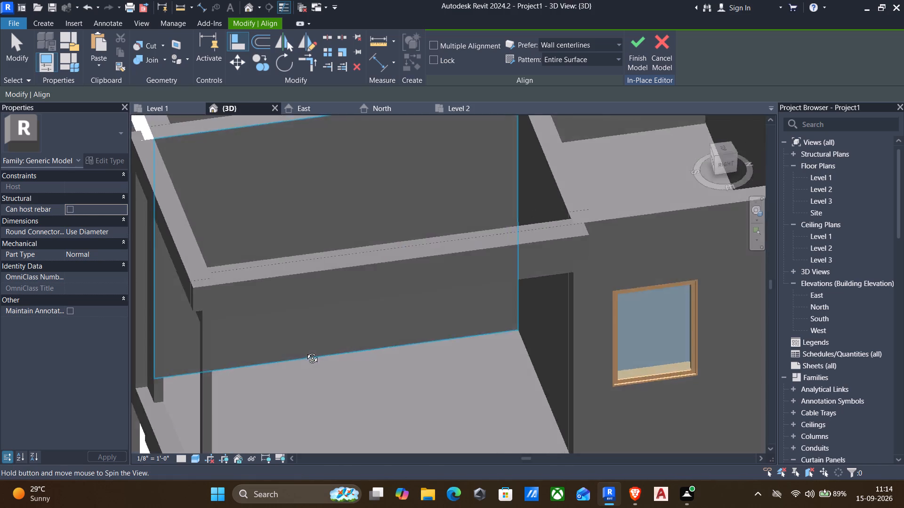
{"action": "middle_click_drag", "start_coordinate": [305, 351], "coordinate": [275, 252], "text": "shift"}
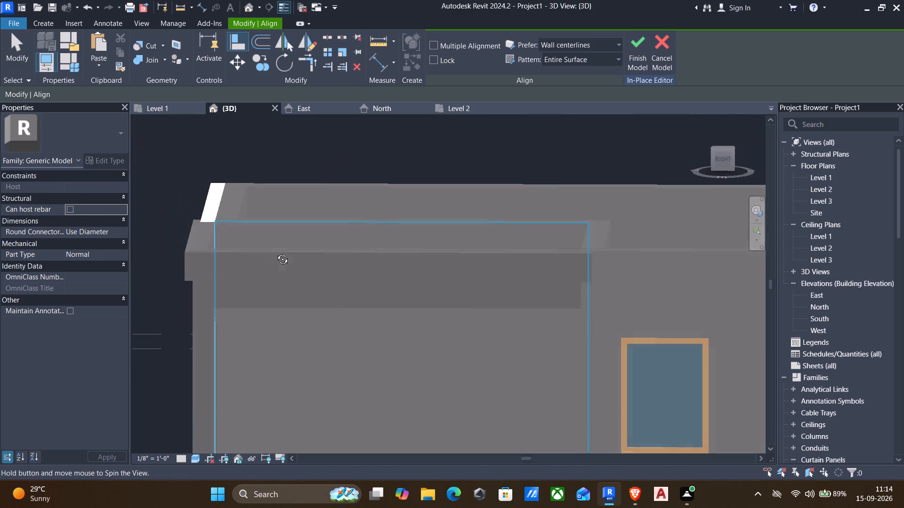
{"action": "middle_click_drag", "start_coordinate": [275, 252], "coordinate": [287, 248], "text": "shift"}
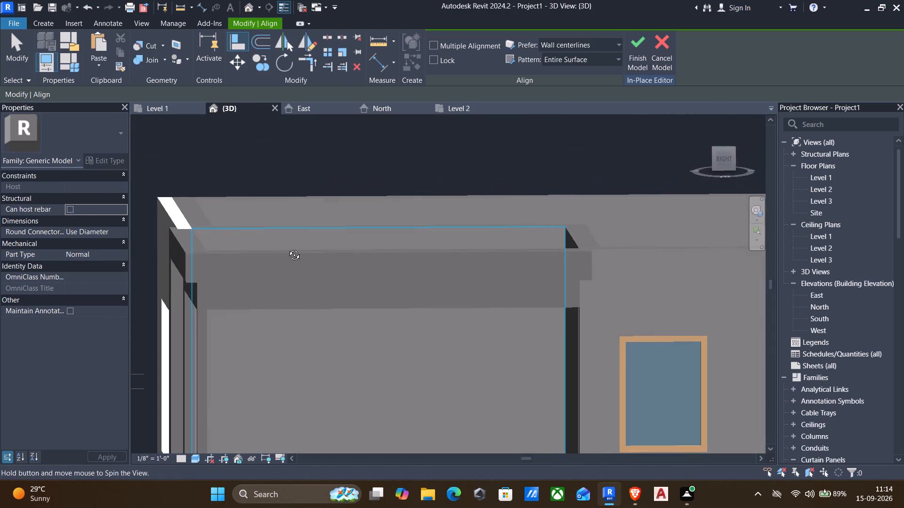
{"action": "middle_click_drag", "start_coordinate": [287, 248], "coordinate": [444, 216], "text": "shift"}
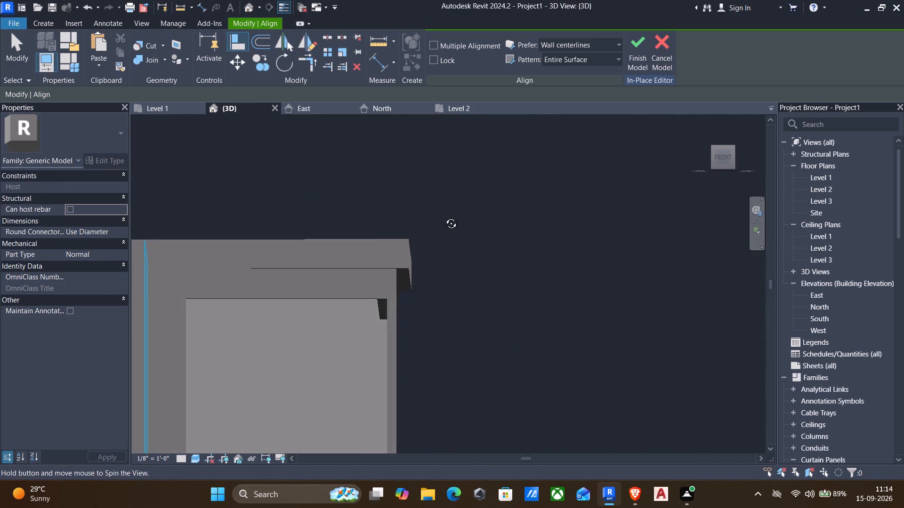
{"action": "middle_click_drag", "start_coordinate": [444, 216], "coordinate": [438, 290], "text": "shift"}
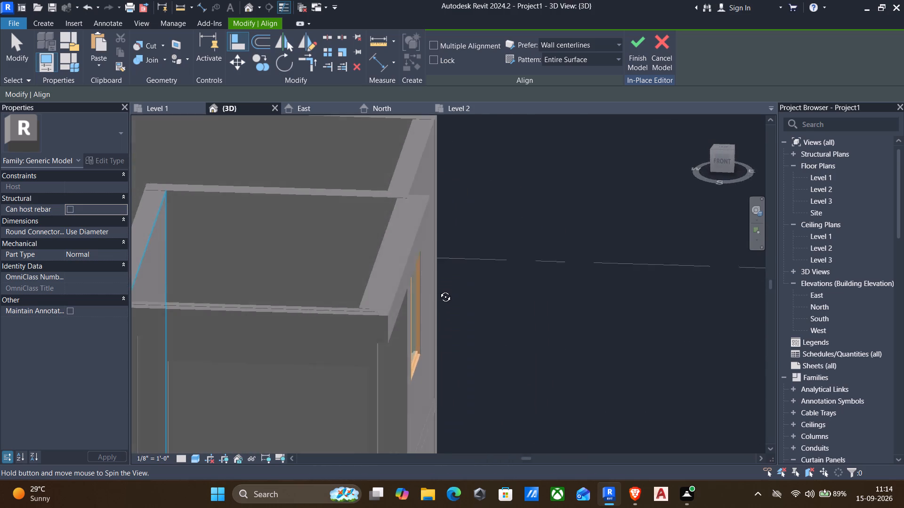
{"action": "middle_click_drag", "start_coordinate": [438, 290], "coordinate": [322, 285], "text": "shift"}
{"action": "scroll", "coordinate": [328, 290], "scroll_direction": "down", "scroll_amount": 1}
{"action": "middle_click_drag", "start_coordinate": [394, 329], "coordinate": [488, 270]}
{"action": "scroll", "coordinate": [460, 349], "scroll_direction": "down", "scroll_amount": 1, "text": "shift"}
{"action": "middle_click_drag", "start_coordinate": [460, 349], "coordinate": [468, 241], "text": "shift"}
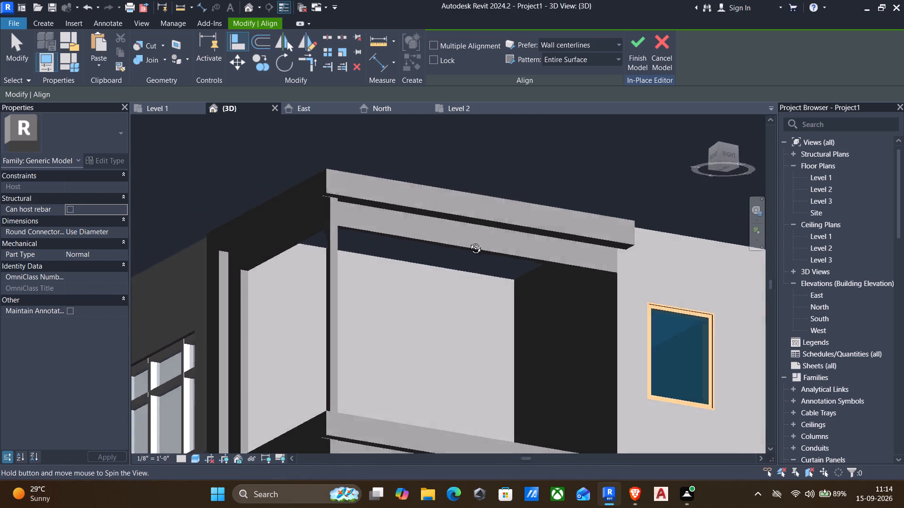
{"action": "middle_click_drag", "start_coordinate": [468, 241], "coordinate": [419, 325], "text": "shift"}
{"action": "scroll", "coordinate": [411, 336], "scroll_direction": "down", "scroll_amount": 1}
{"action": "middle_click_drag", "start_coordinate": [436, 356], "coordinate": [445, 305]}
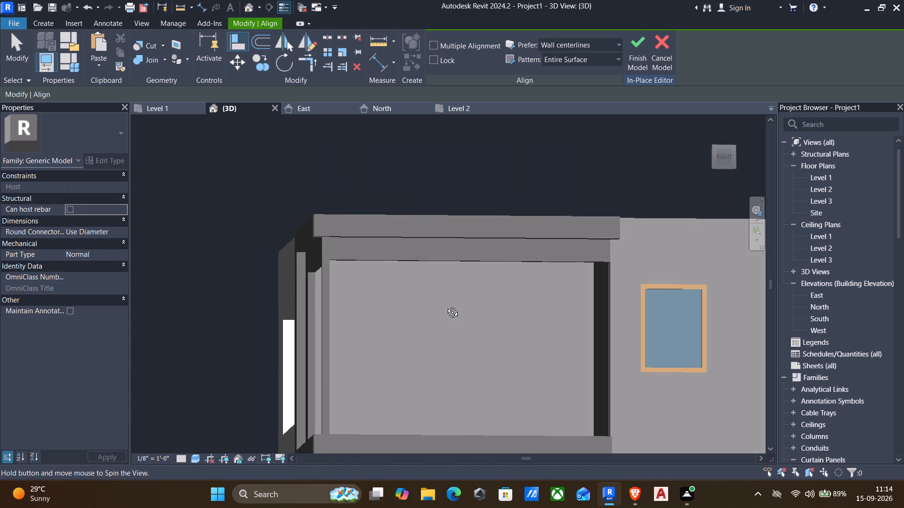
{"action": "middle_click_drag", "start_coordinate": [445, 305], "coordinate": [477, 357]}
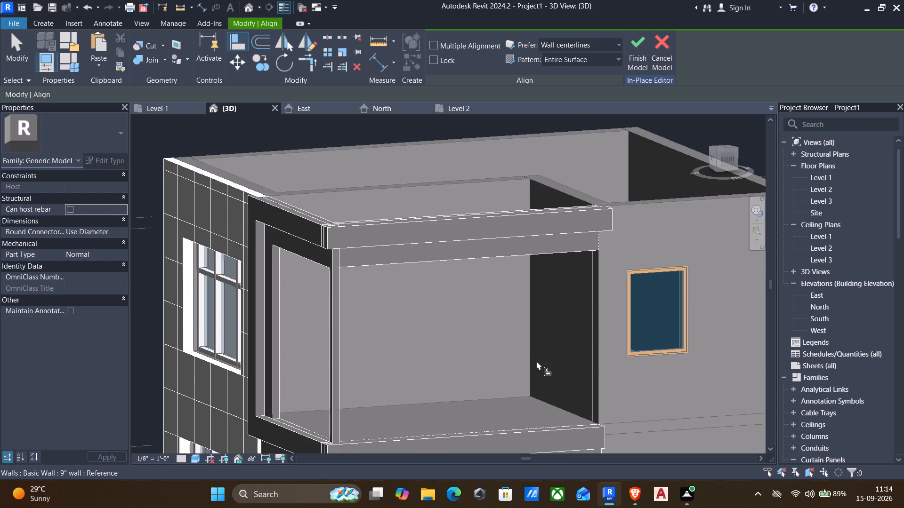
{"action": "scroll", "coordinate": [501, 370], "scroll_direction": "down", "scroll_amount": 1}
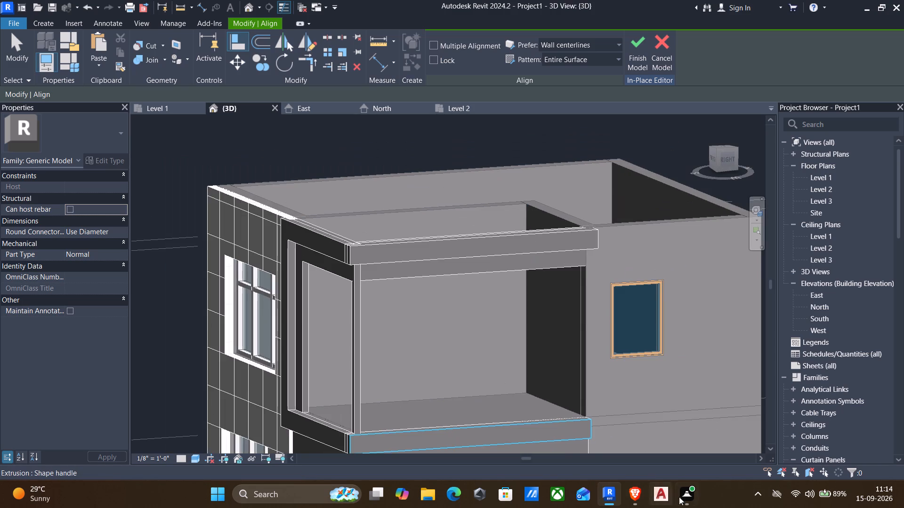